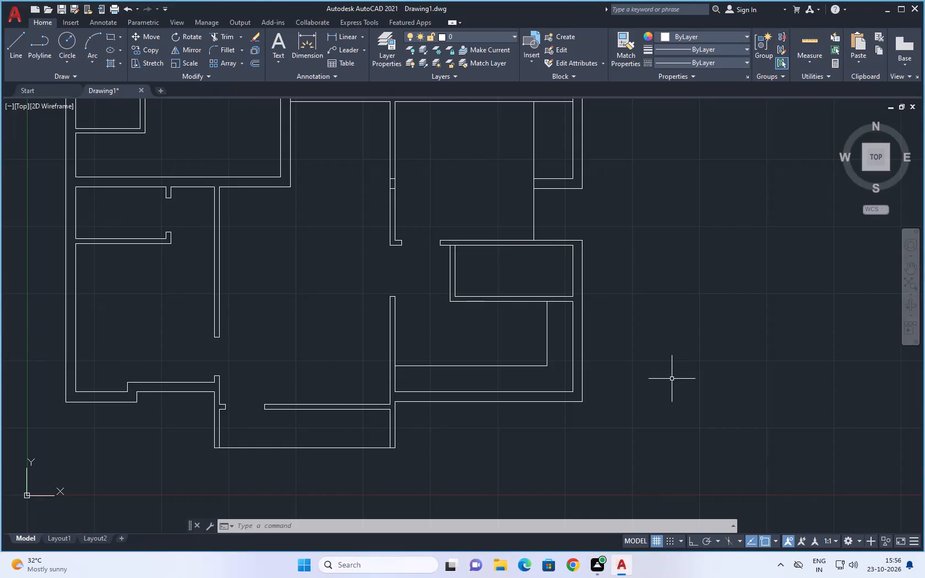
Offset the short line at the lower end of the vertical wall, northeast of the staircase, 6" upward inside that wall.
middle_drag(679, 372, 652, 387)
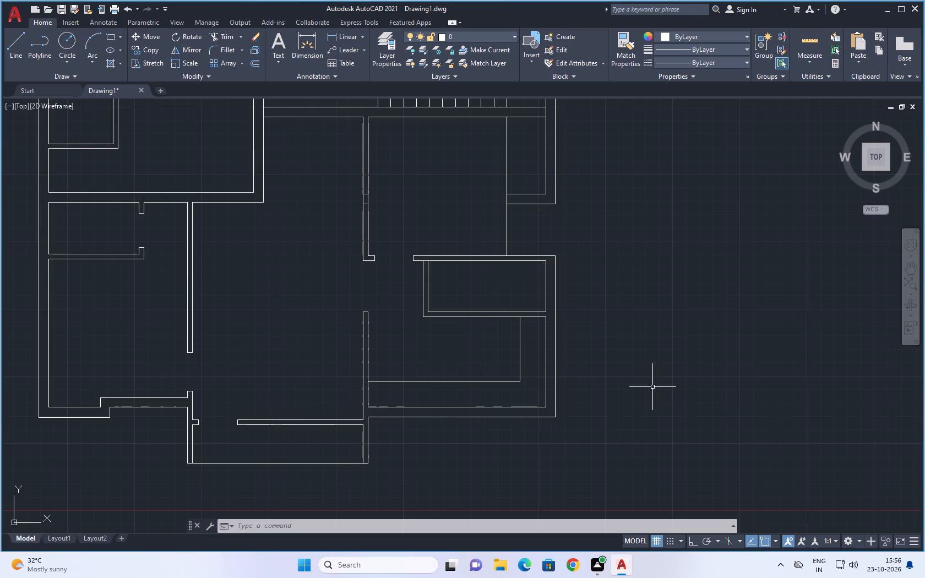
scroll(652, 387, down, 2)
middle_drag(675, 292, 657, 327)
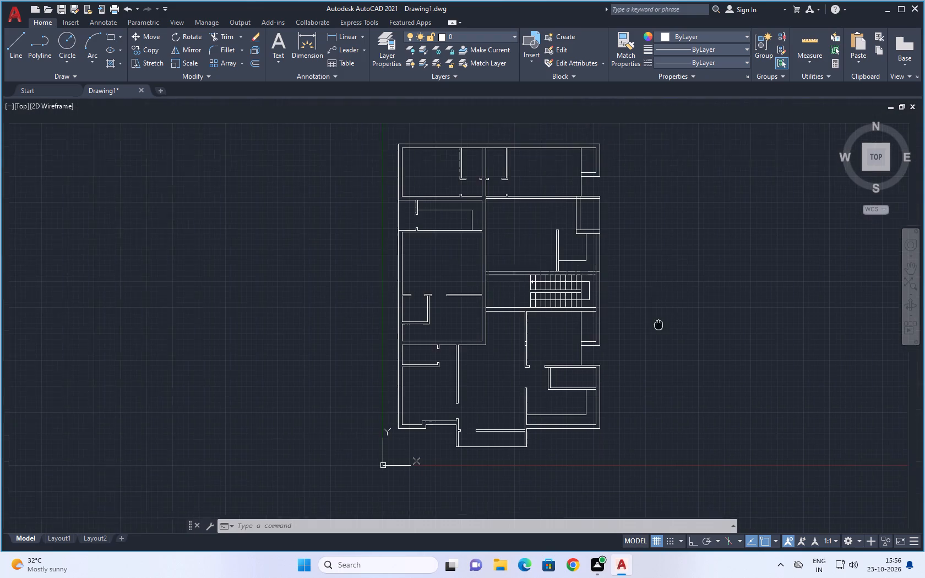
middle_drag(657, 327, 656, 329)
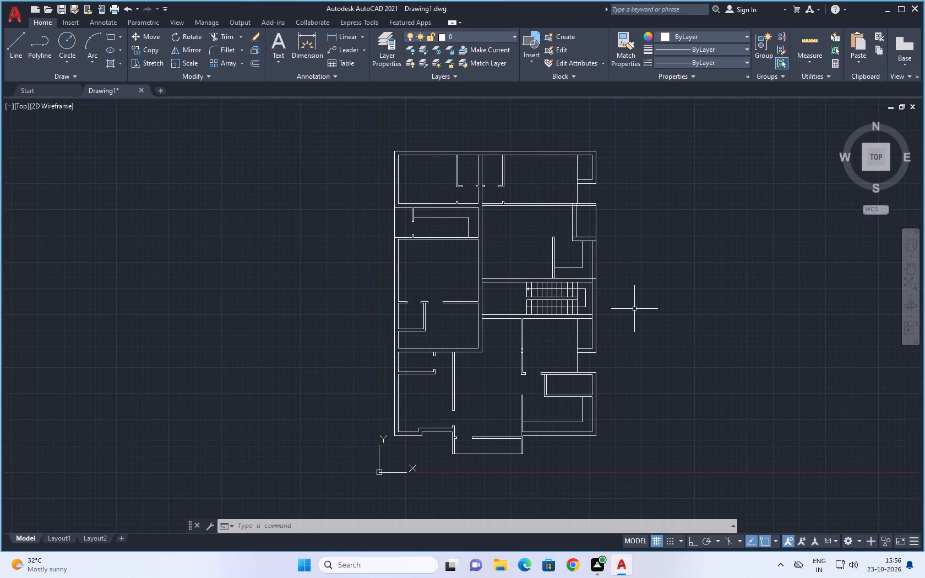
middle_drag(656, 327, 611, 278)
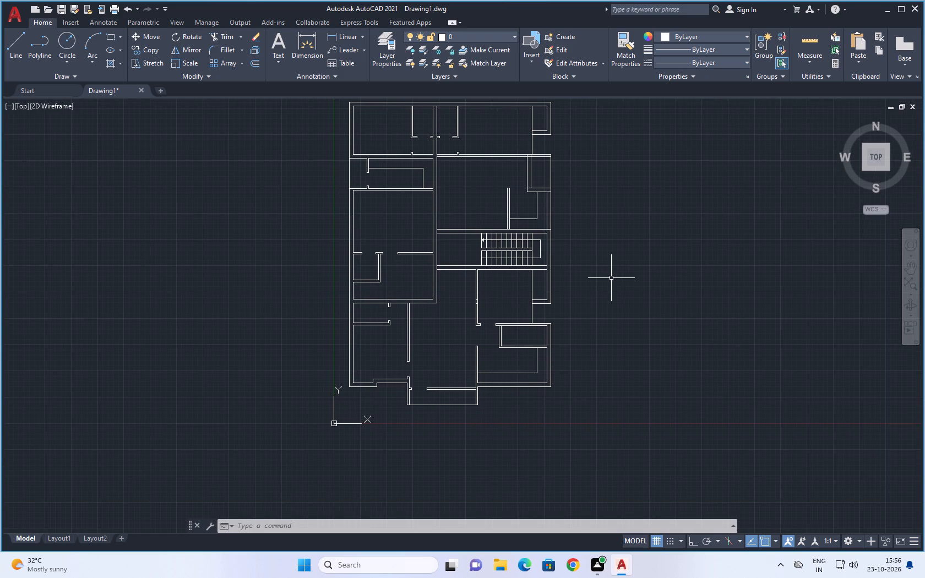
click(256, 61)
scroll(567, 179, up, 2)
middle_drag(603, 203, 598, 230)
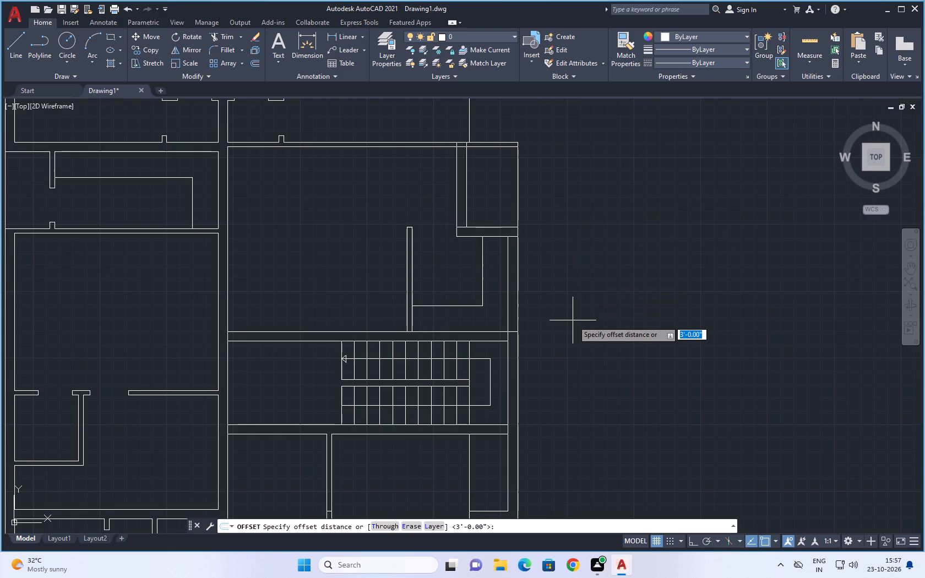
key(6)
key(shift+quotedbl)
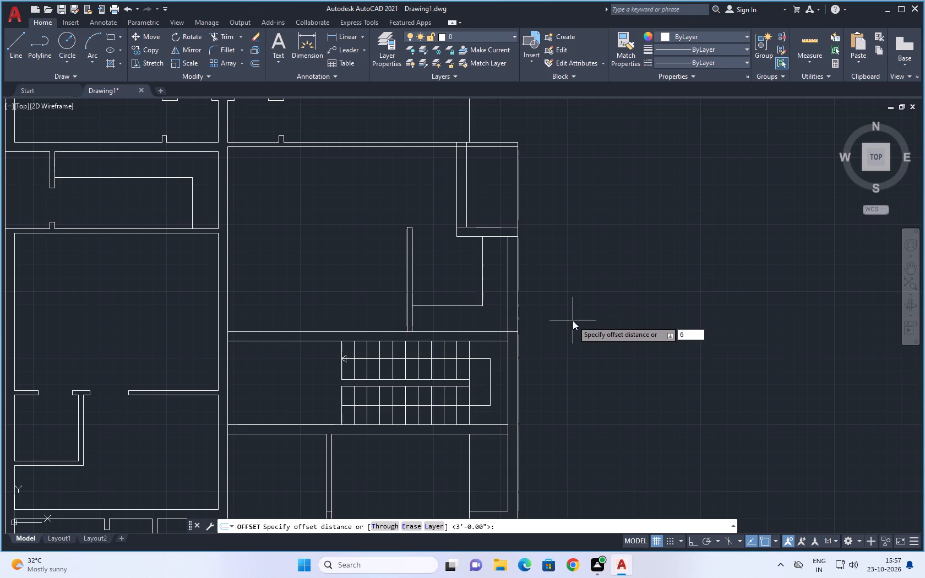
key(Return)
scroll(572, 322, up, 1)
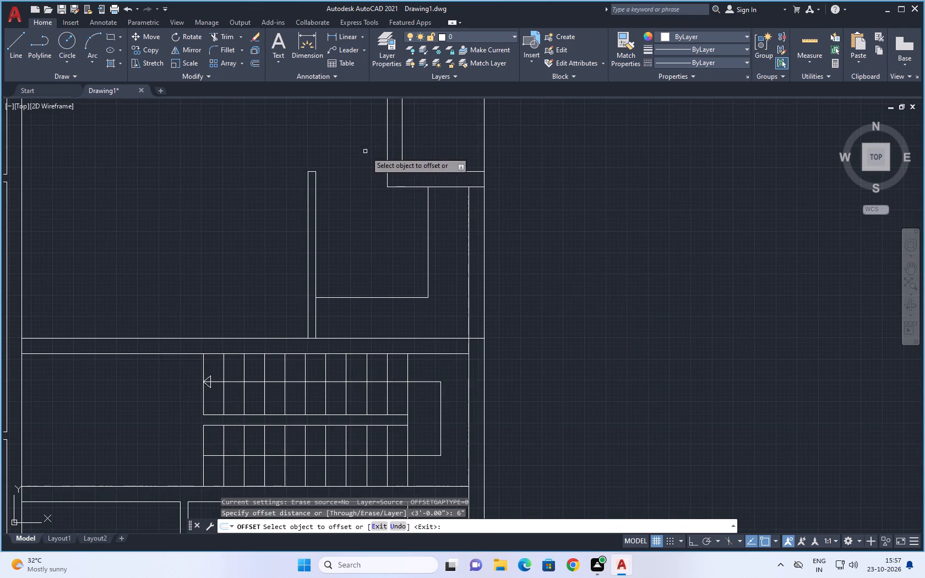
click(395, 172)
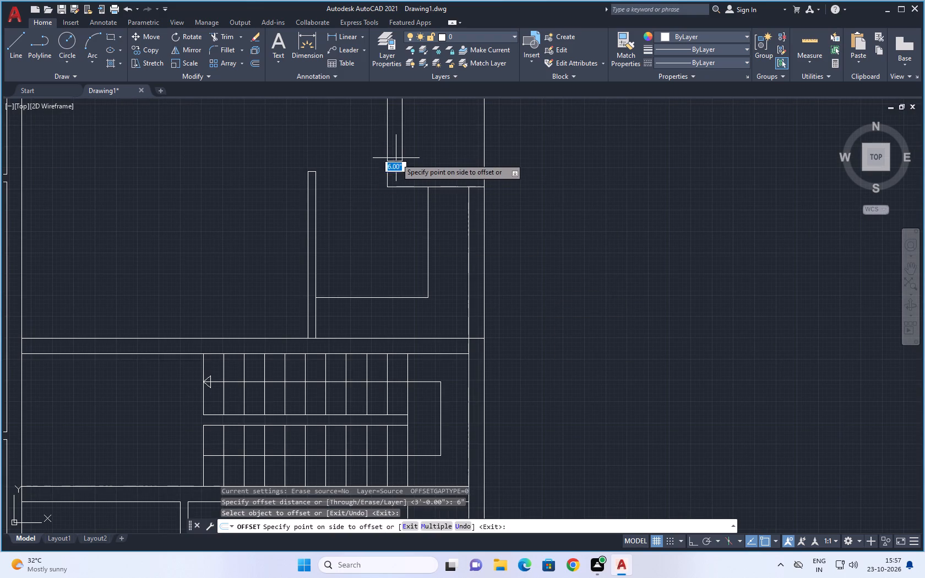
click(396, 155)
Offset the short wall-end lines 6" inward at the west ends of the two horizontal walls above and below the staircase.
middle_drag(252, 249, 469, 193)
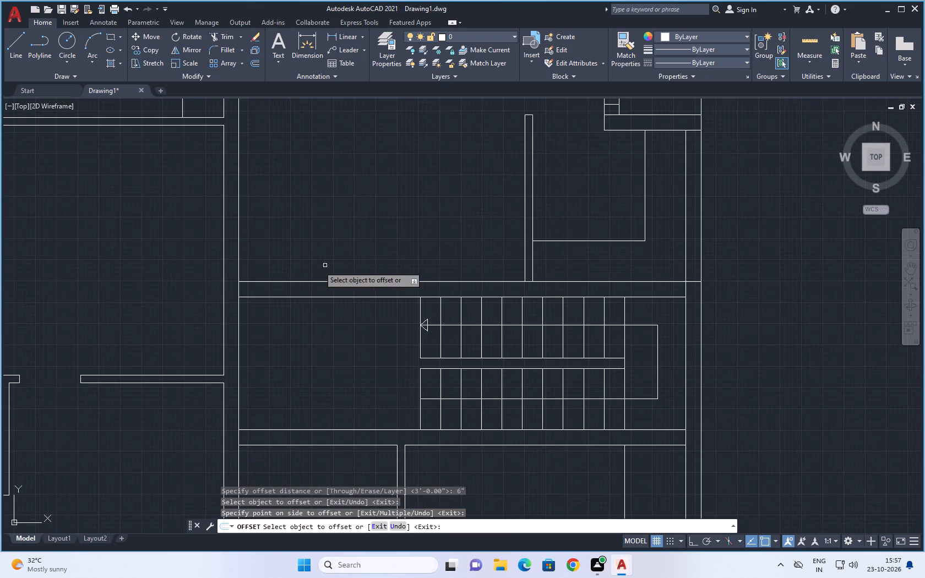
click(238, 291)
click(260, 291)
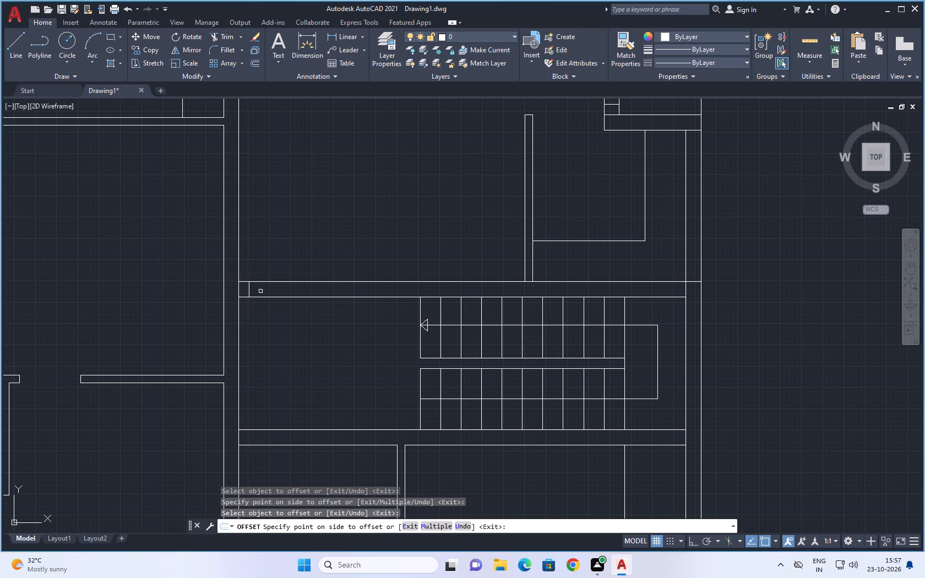
click(238, 440)
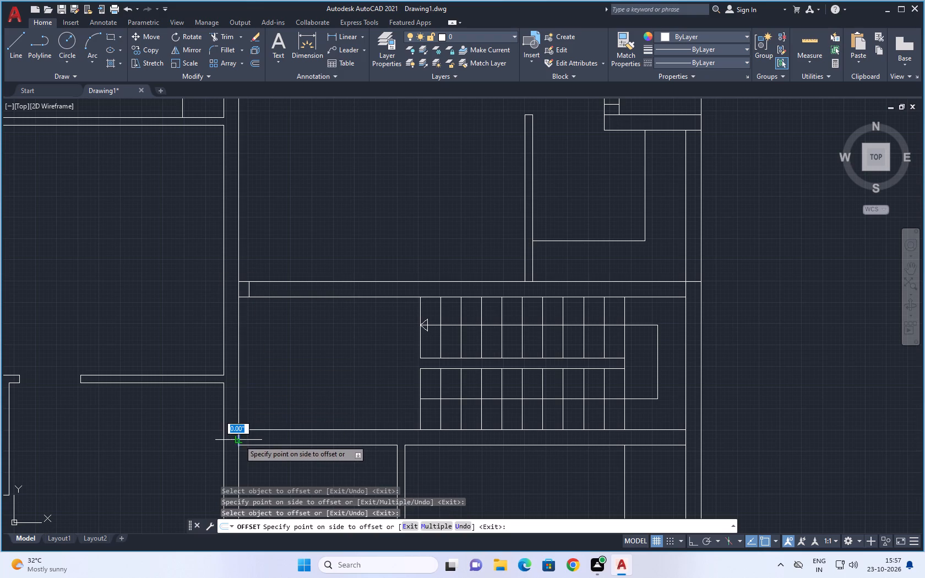
click(262, 440)
In the west wall of the small room southeast of the plan, offset a jamb line 6" below the top wall and another 2'8" further down.
scroll(263, 440, down, 2)
middle_drag(284, 463, 257, 299)
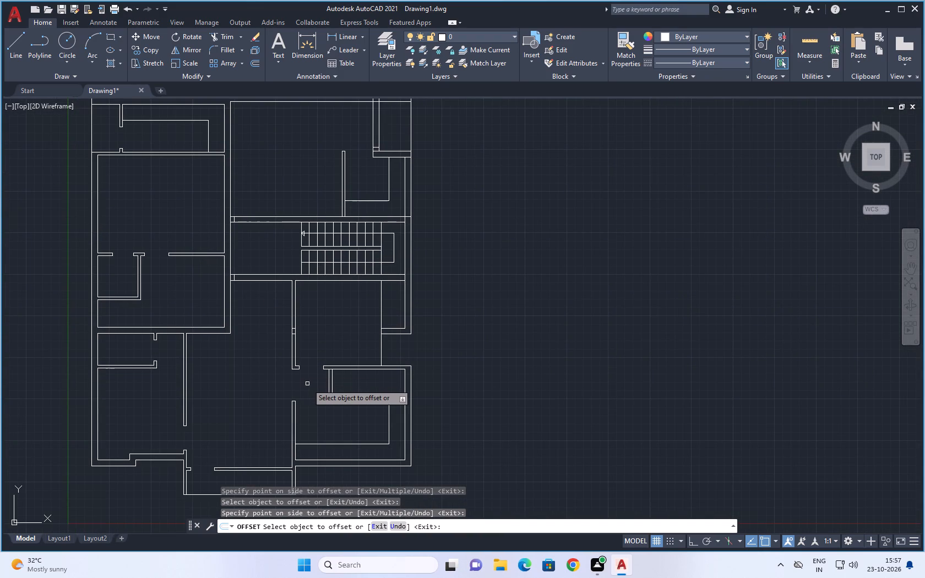
scroll(307, 384, up, 1)
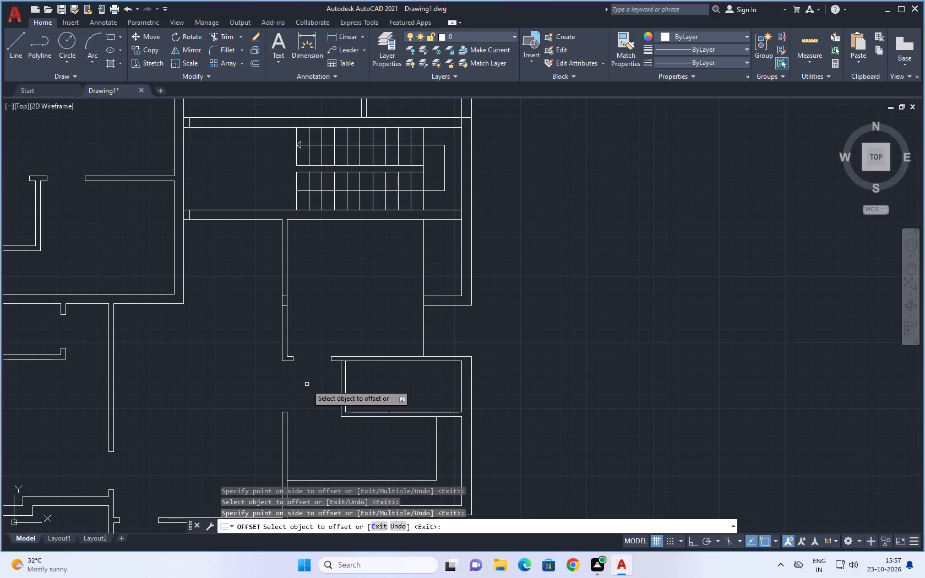
scroll(339, 370, up, 4)
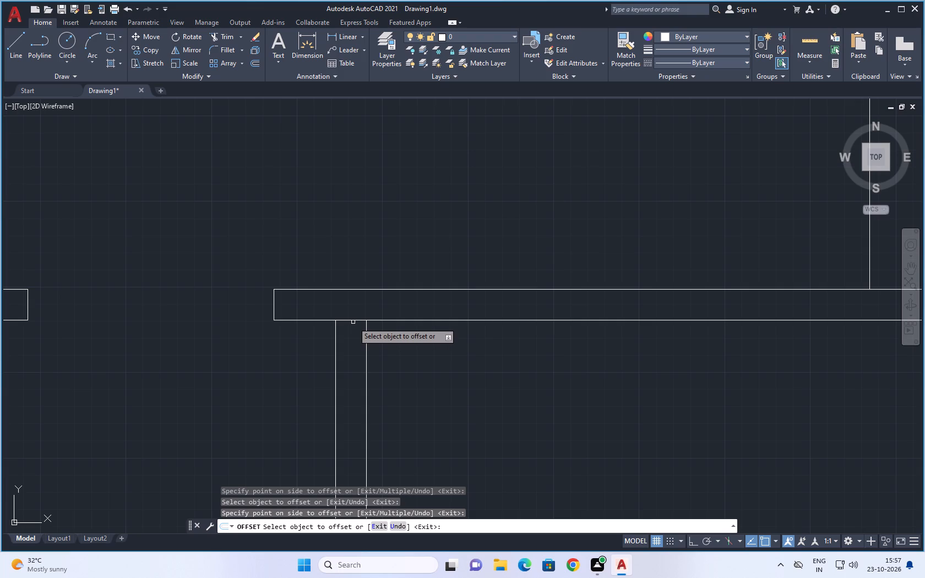
click(353, 320)
click(351, 345)
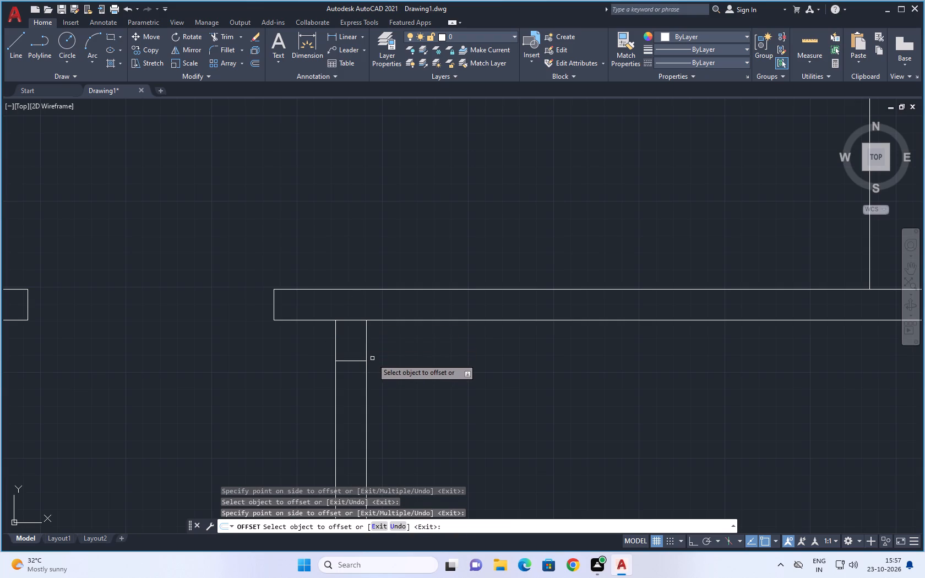
click(350, 361)
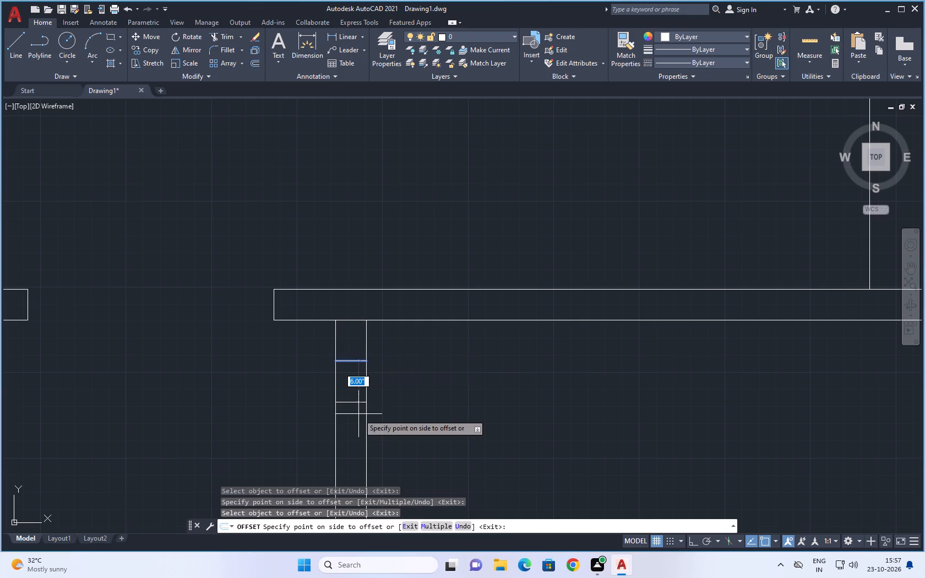
text(2'8")
key(Return)
scroll(358, 414, down, 3)
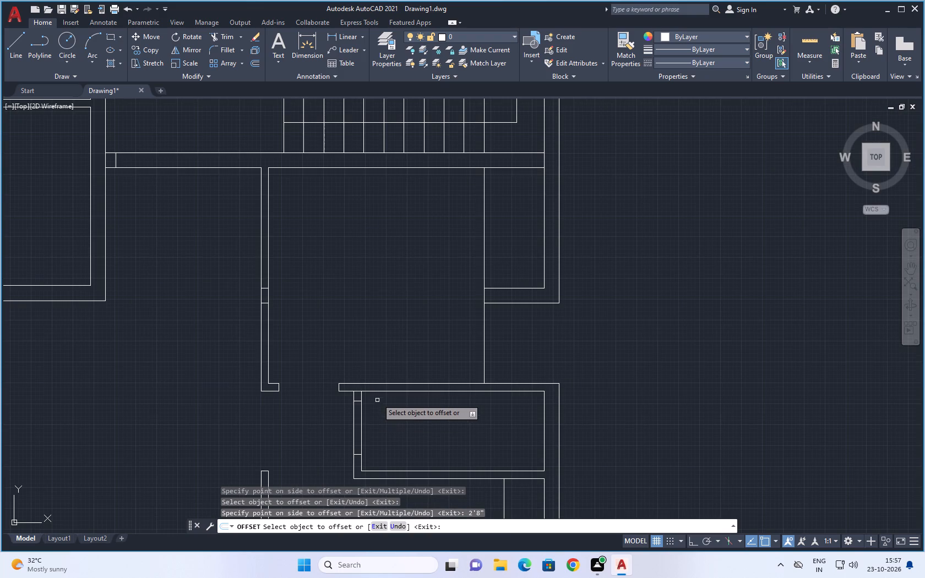
Offset the jamb lines in the walls below and above the staircase 3' eastward to mark both door widths.
middle_drag(336, 252, 341, 257)
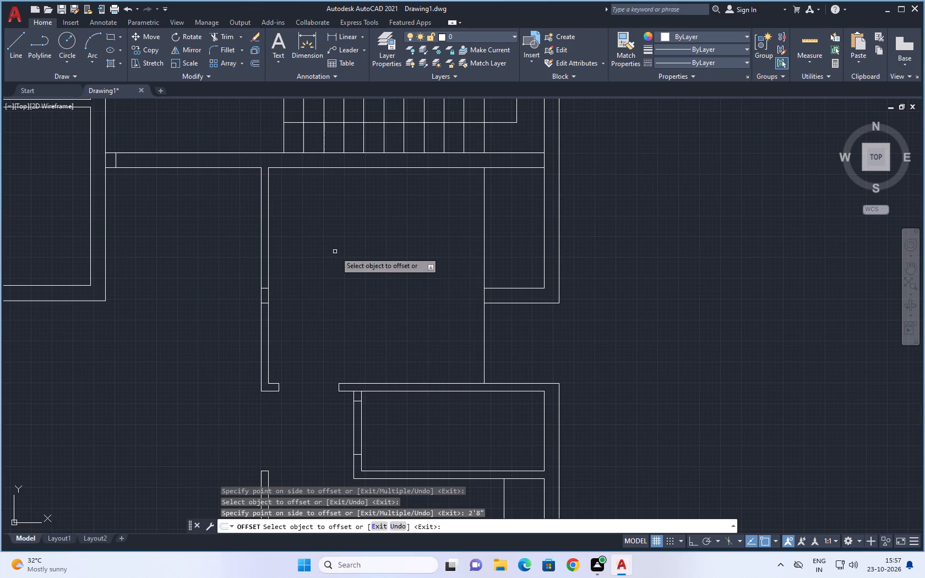
middle_drag(341, 257, 432, 388)
scroll(200, 312, up, 3)
click(235, 271)
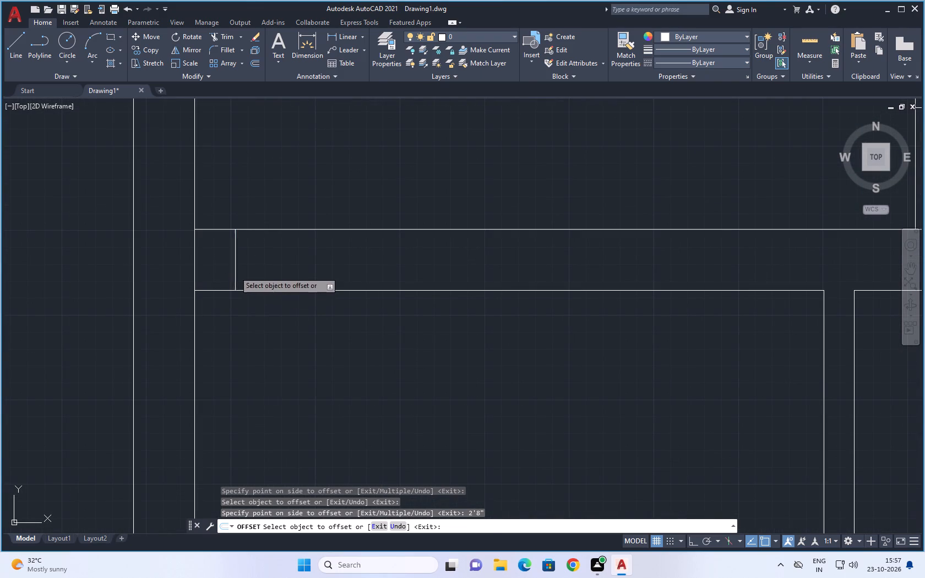
text(3')
key(Return)
scroll(408, 277, down, 2)
middle_drag(422, 140, 416, 179)
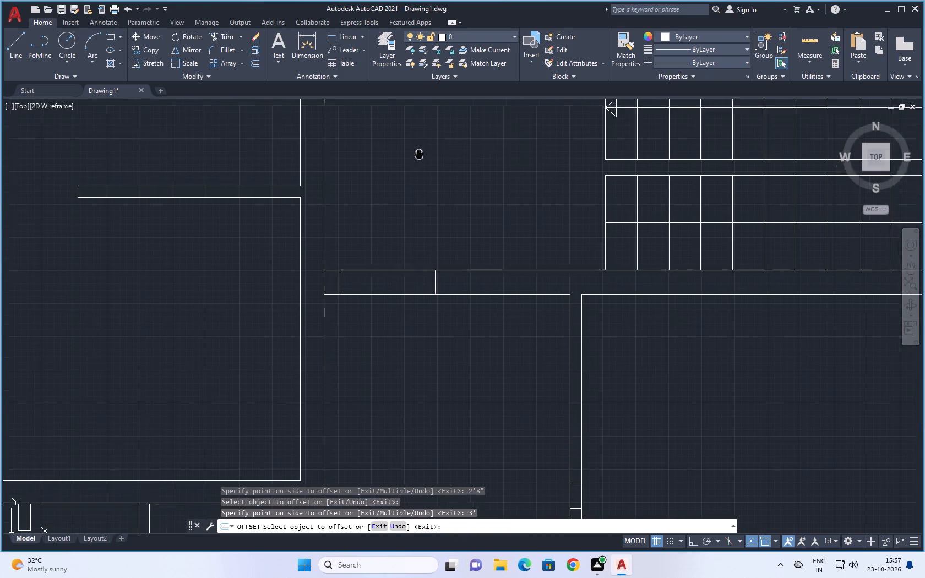
middle_drag(416, 179, 404, 443)
scroll(345, 369, up, 2)
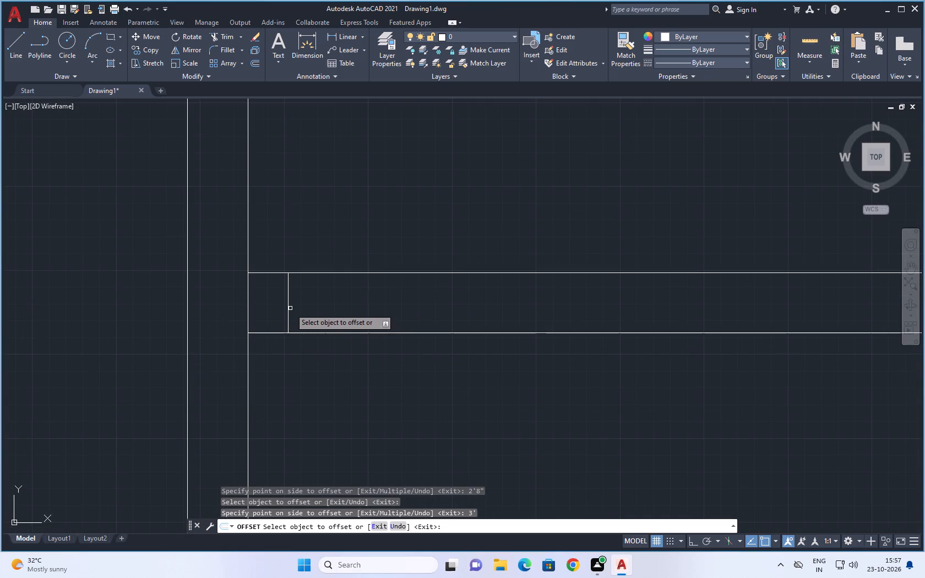
click(289, 306)
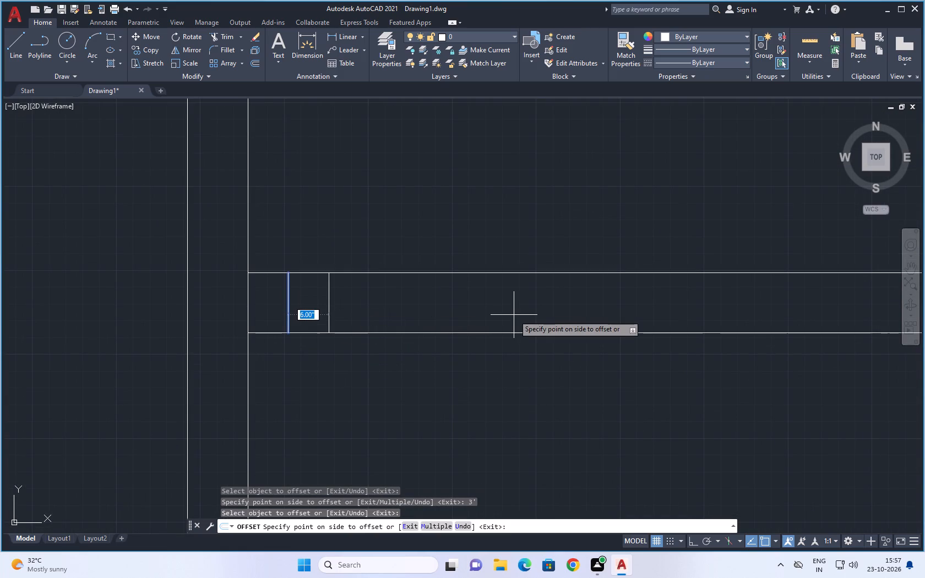
text(3')
key(Return)
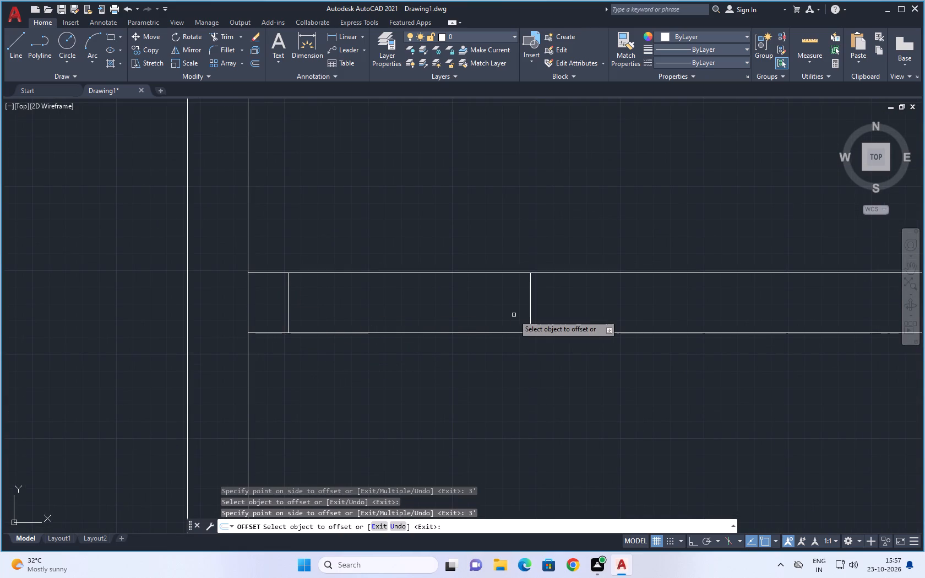
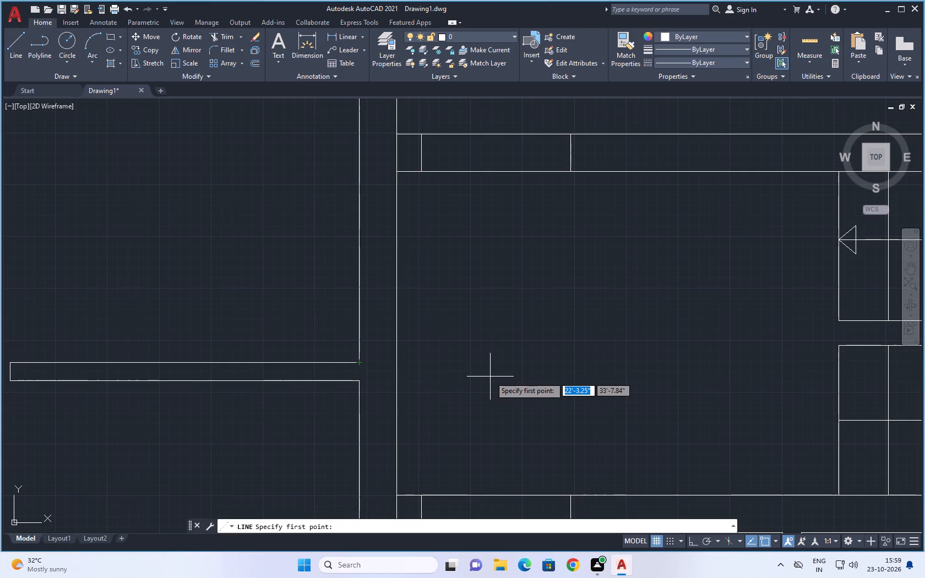
Draw a line across the vertical wall west of the staircase, extending the upper face of the adjoining horizontal wall.
click(359, 362)
click(399, 362)
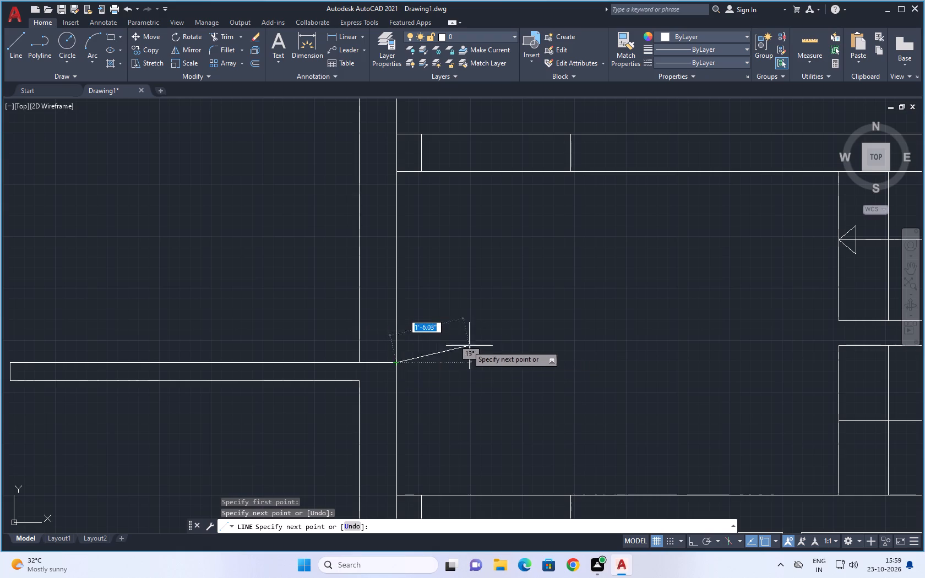
key(Escape)
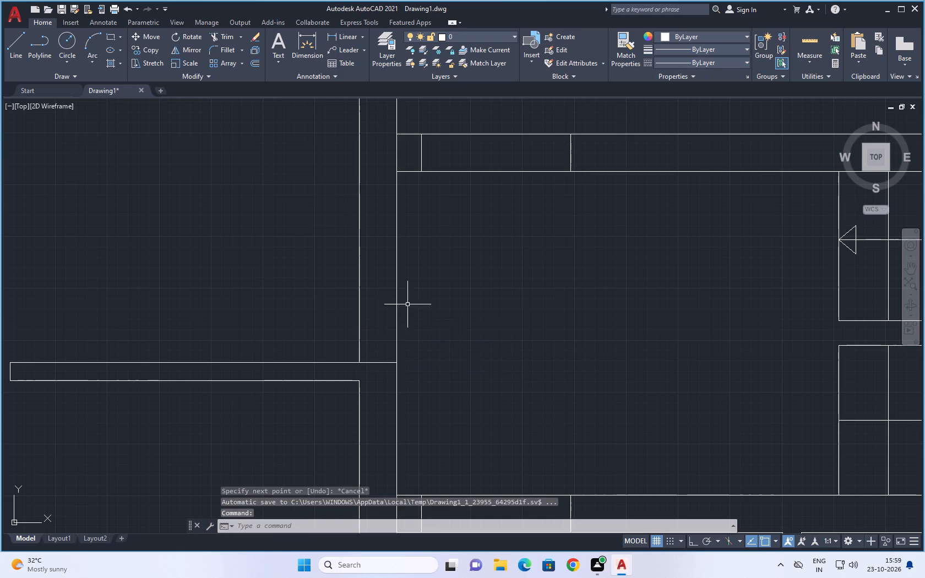
Offset the new cross line 6" upward in the vertical wall west of the staircase, and offset that jamb line another 3' upward.
scroll(457, 290, down, 2)
middle_drag(529, 312, 519, 291)
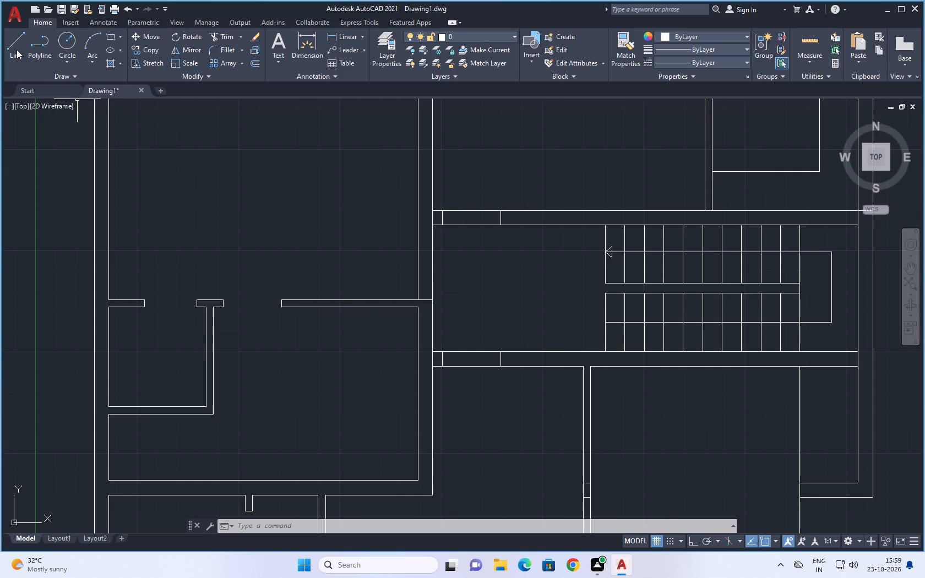
click(255, 62)
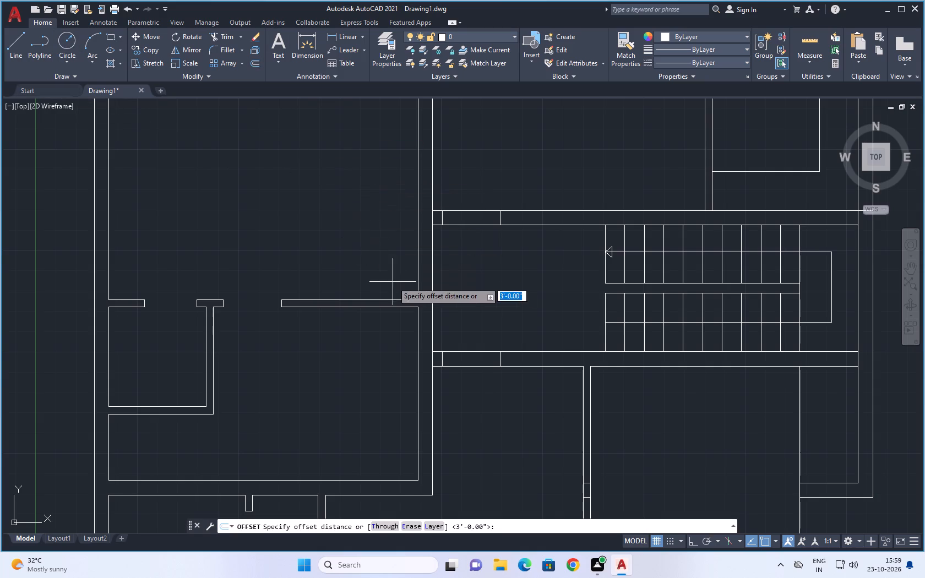
scroll(496, 281, down, 2)
scroll(489, 286, up, 2)
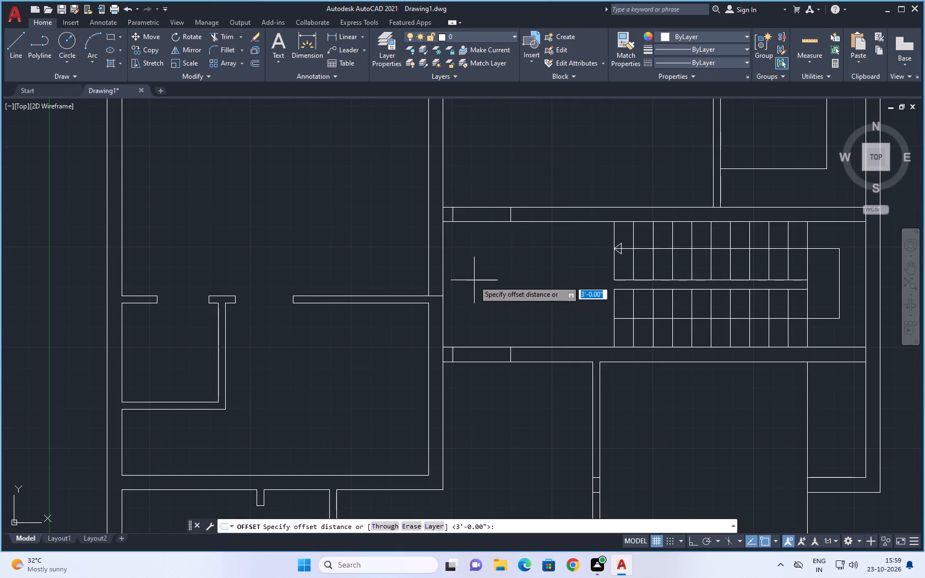
key(6)
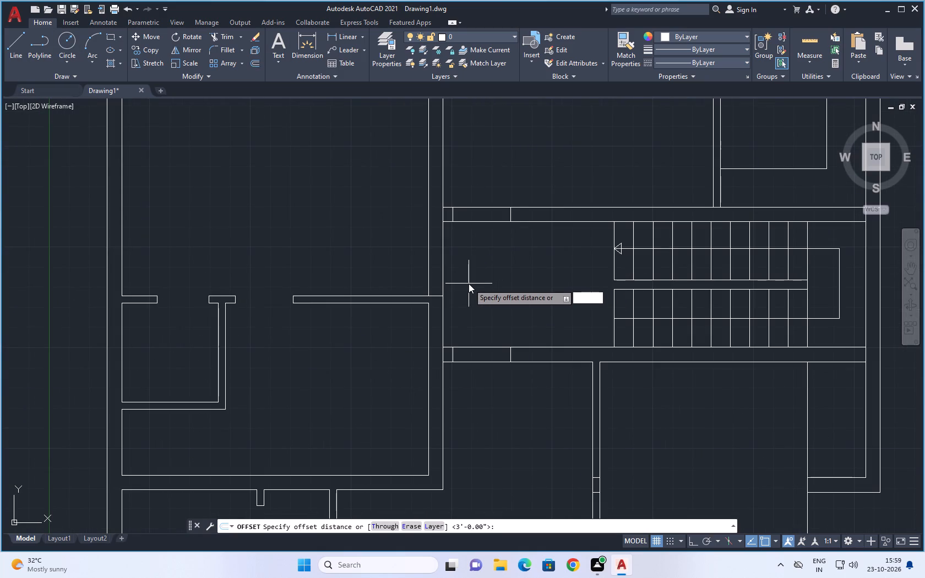
key(shift+quotedbl)
key(Return)
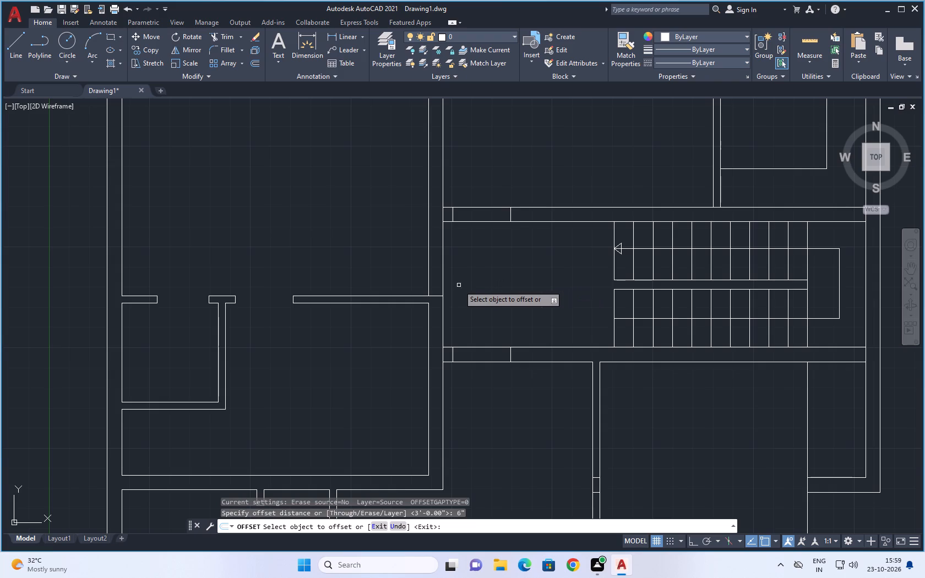
scroll(445, 299, up, 2)
click(421, 289)
click(415, 252)
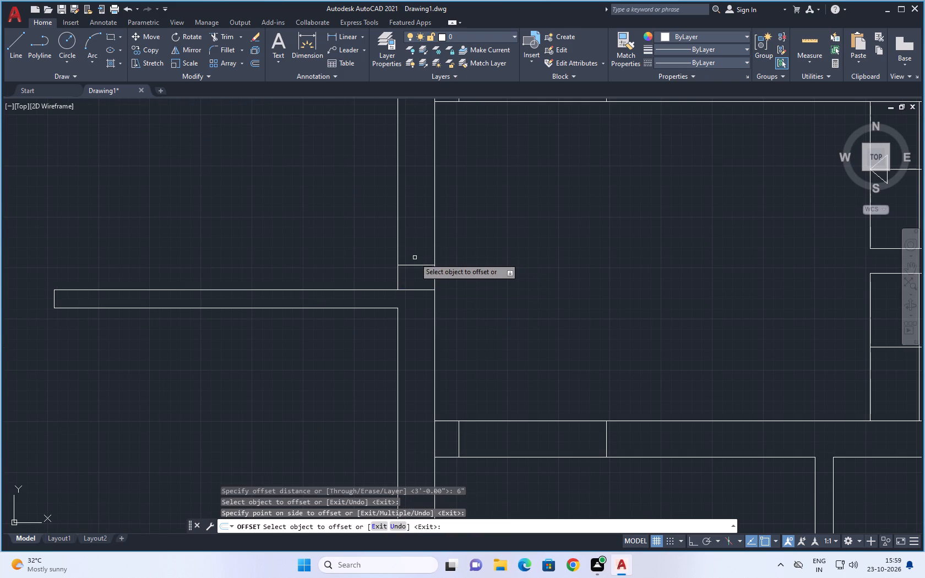
click(417, 264)
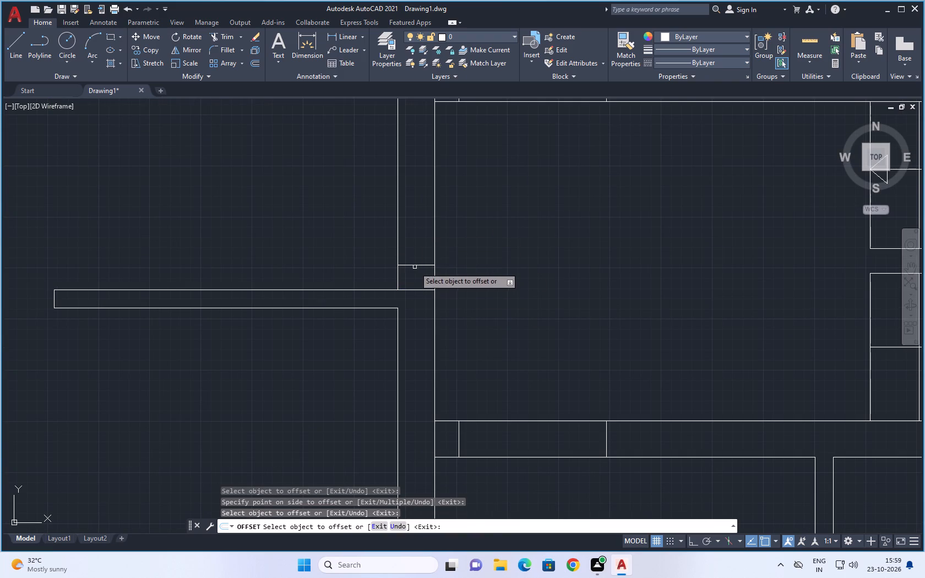
click(415, 265)
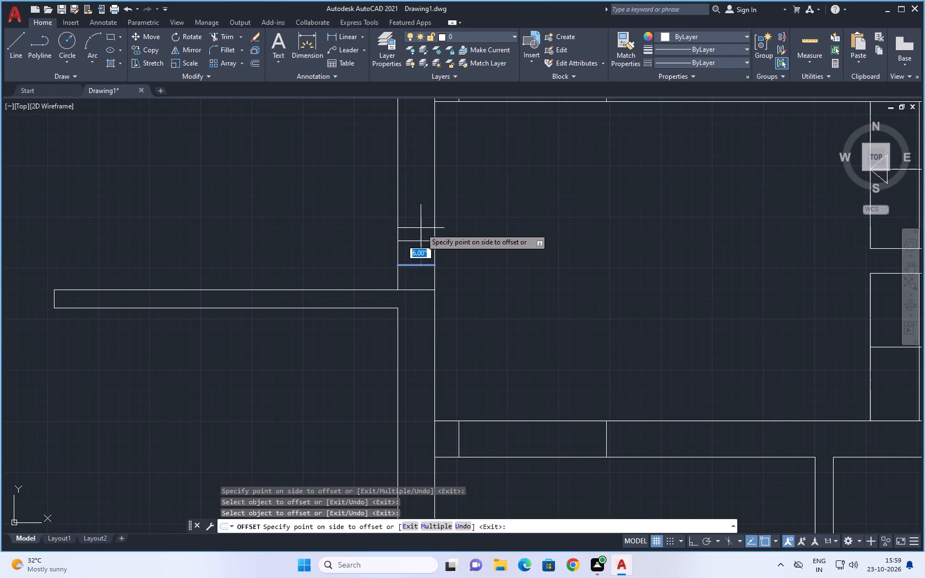
text(3')
key(Return)
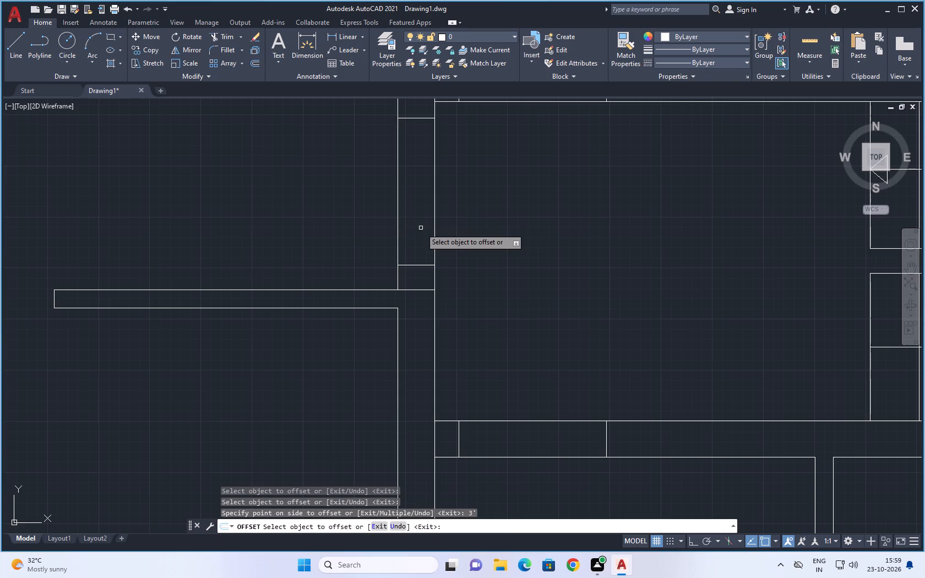
Offset the jamb line in the vertical wall northeast of the staircase 3' upward to mark the door width.
scroll(427, 226, down, 2)
middle_drag(488, 218, 344, 370)
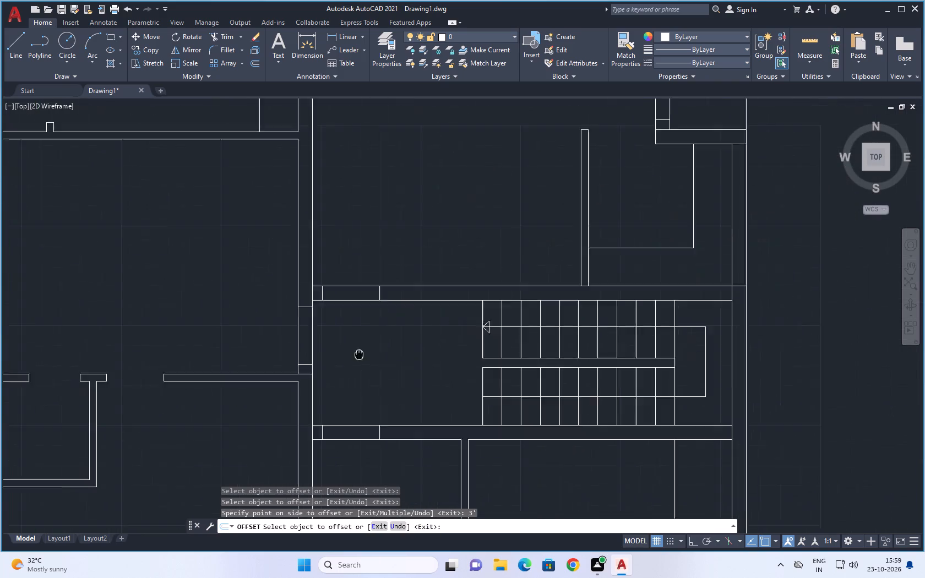
middle_drag(344, 370, 337, 380)
middle_drag(572, 220, 464, 330)
scroll(521, 265, up, 2)
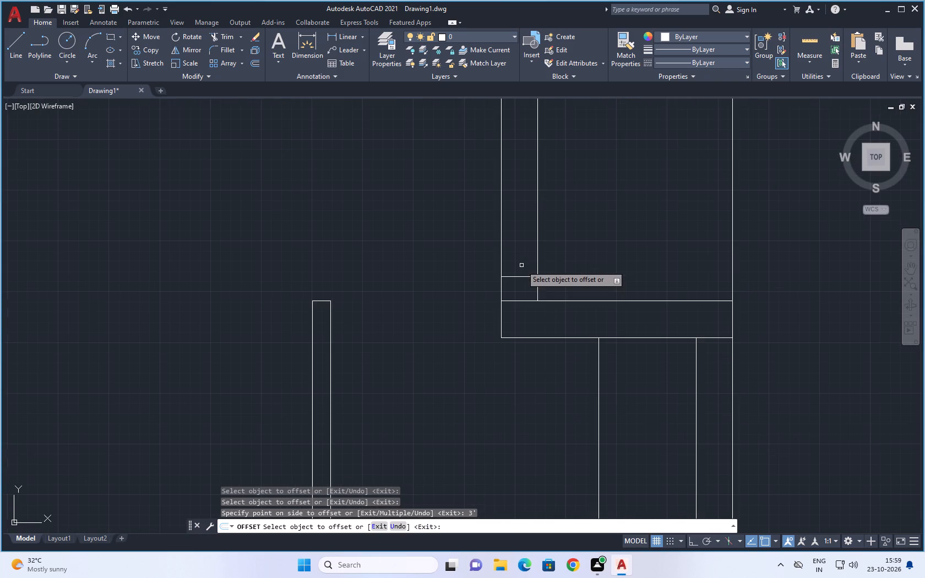
click(522, 277)
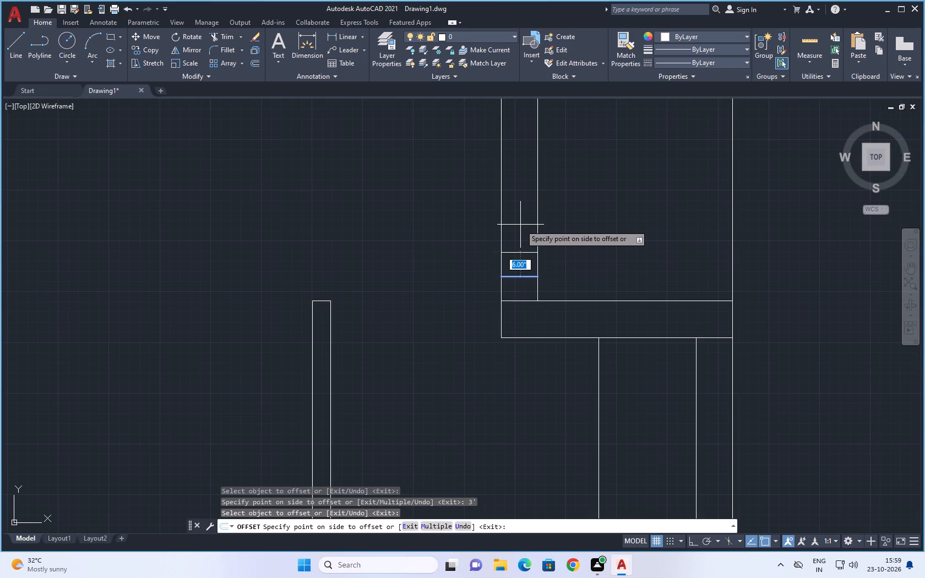
text(3')
key(Return)
Trim the door openings in the wall above the staircase and the vertical wall west of it, plus the line at their junction.
scroll(520, 225, down, 2)
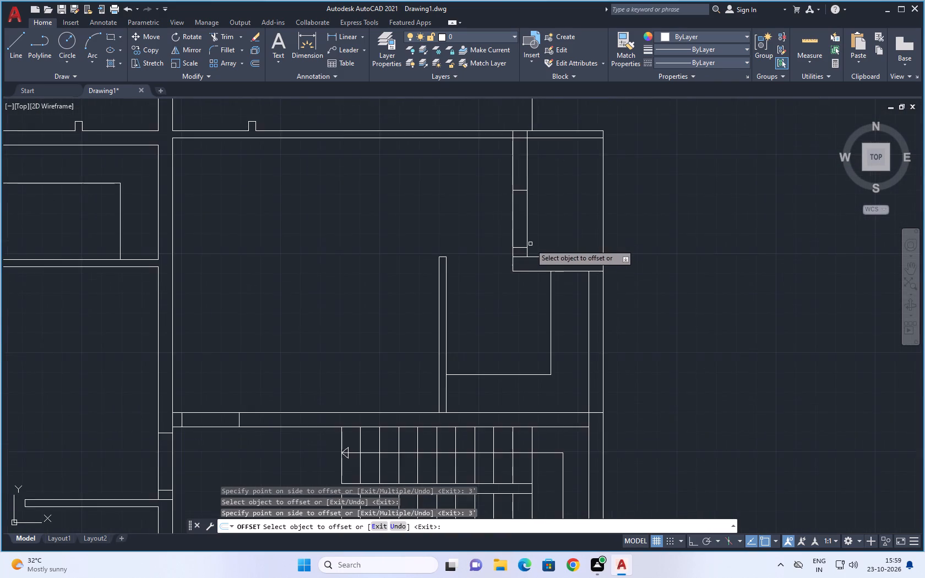
scroll(537, 244, down, 2)
middle_drag(556, 231, 546, 212)
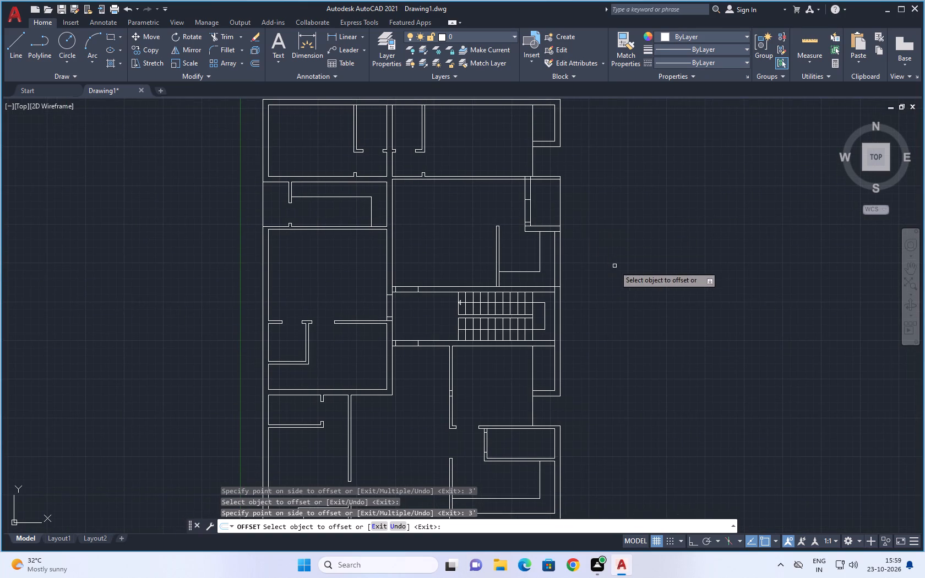
click(221, 39)
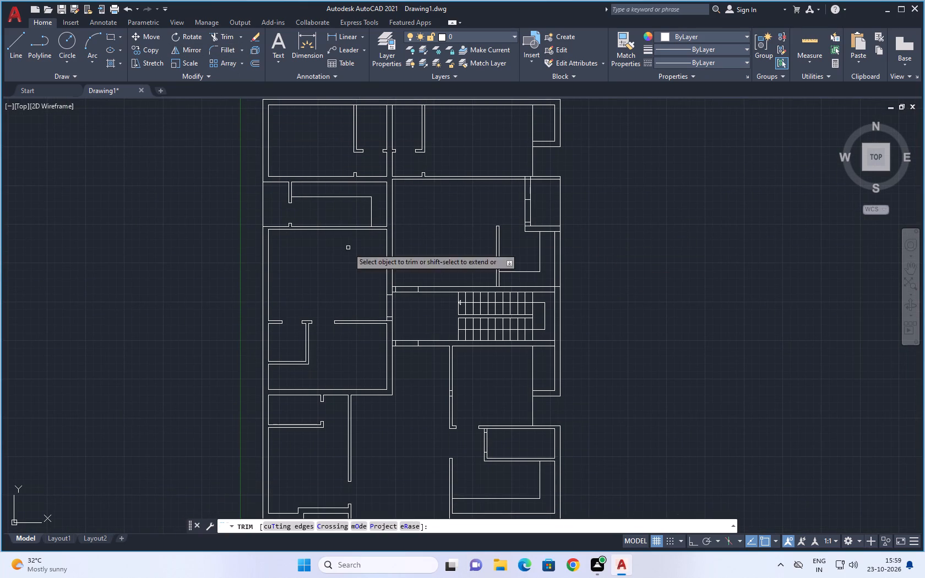
scroll(402, 296, up, 2)
drag(410, 254, 410, 332)
scroll(383, 304, up, 1)
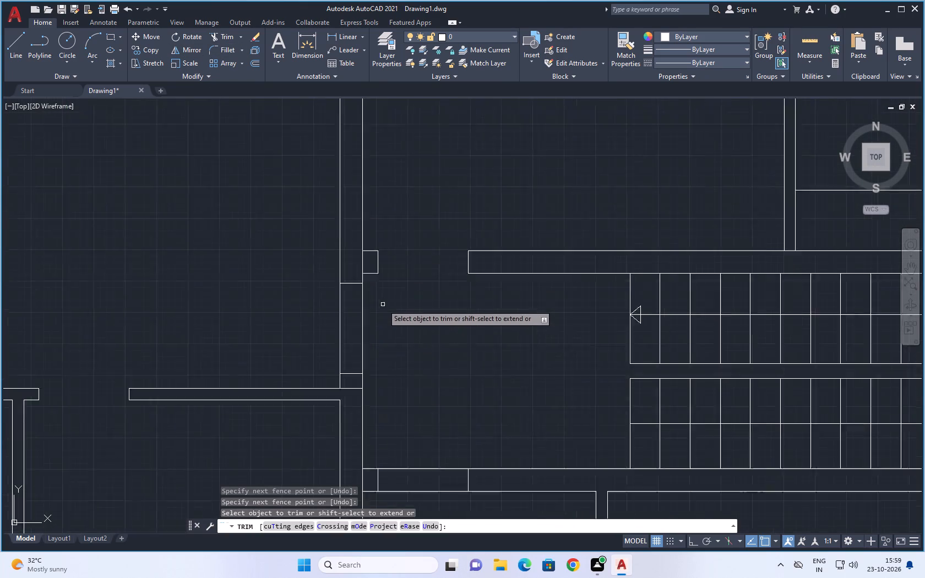
scroll(383, 304, up, 1)
drag(307, 329, 390, 337)
drag(344, 235, 350, 235)
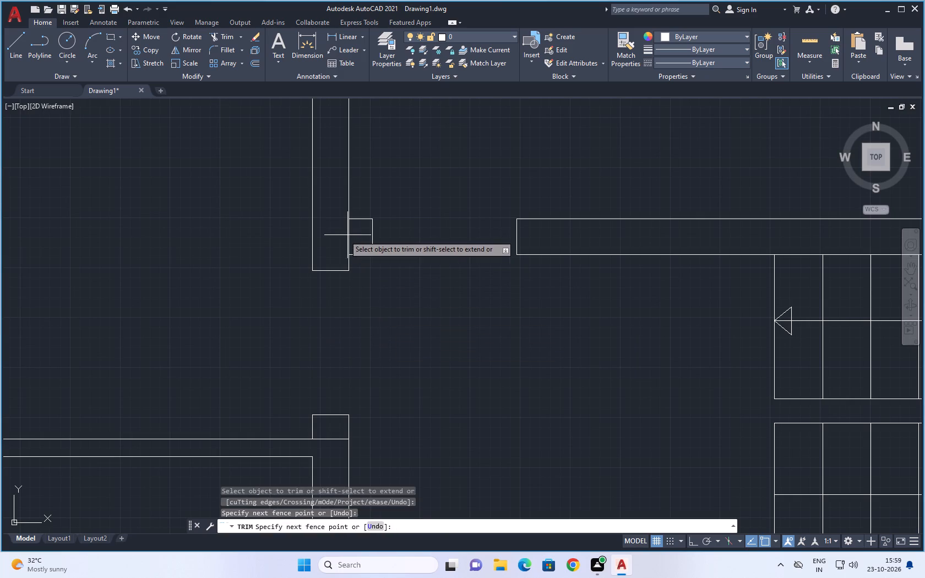
drag(350, 235, 361, 237)
Trim the door opening in the wall below the staircase and the leftover junction lines across the adjoining west wall.
middle_drag(410, 353, 423, 248)
drag(342, 327, 342, 356)
scroll(445, 348, down, 2)
middle_drag(447, 348, 445, 303)
drag(453, 320, 453, 397)
scroll(404, 371, up, 2)
drag(412, 336, 425, 337)
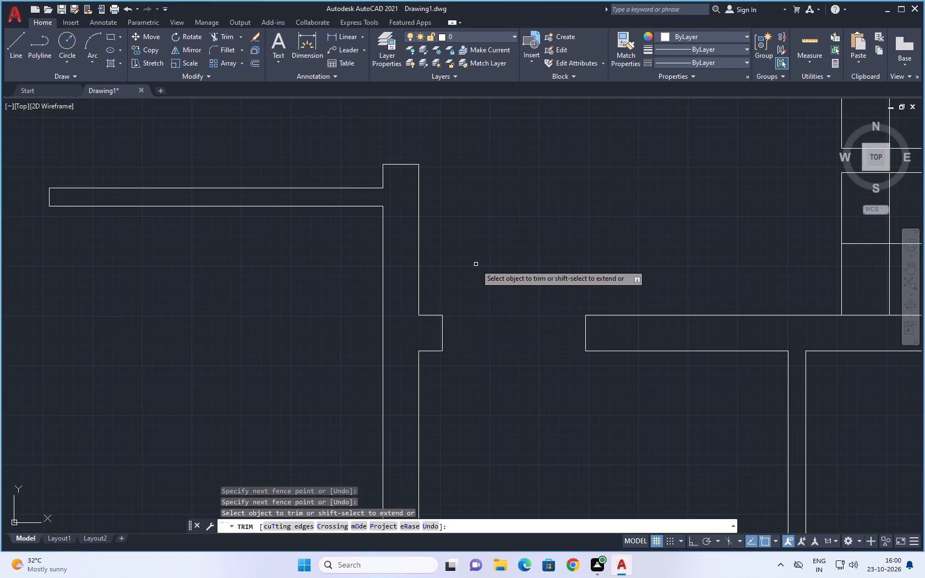
Trim the door opening in the vertical wall northeast of the staircase and the overlapping lines at its lower and upper wall junctions.
scroll(481, 261, down, 4)
middle_drag(508, 263, 437, 429)
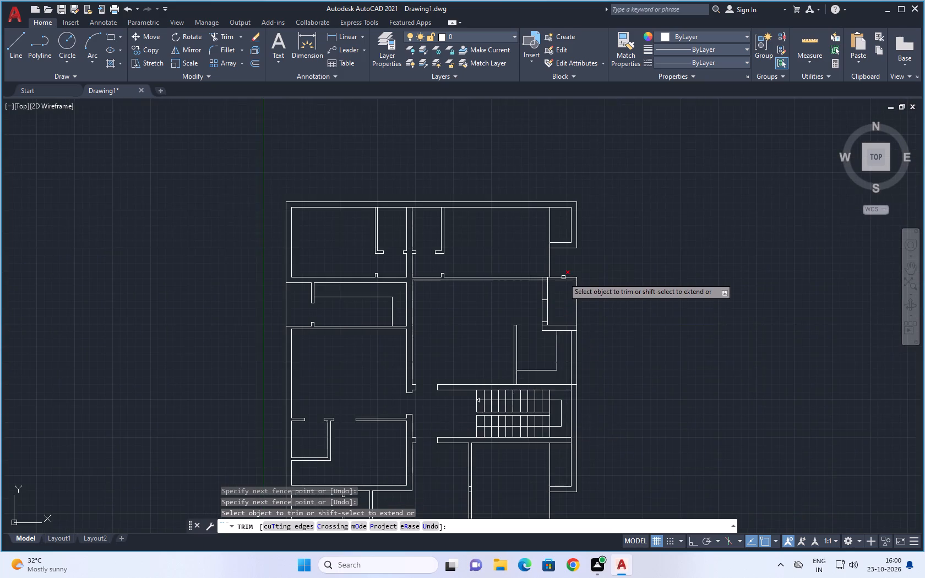
scroll(563, 277, up, 3)
drag(445, 412, 516, 411)
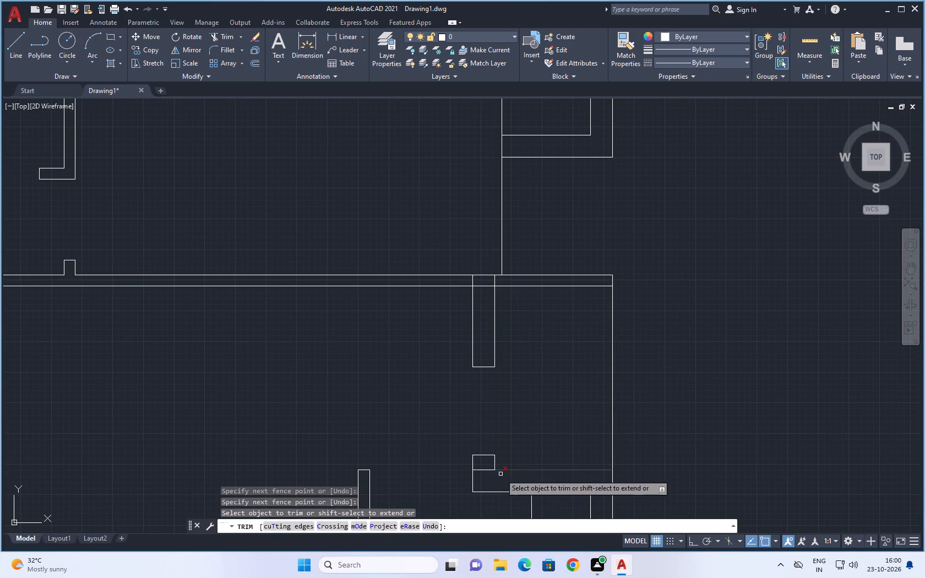
drag(486, 465, 498, 479)
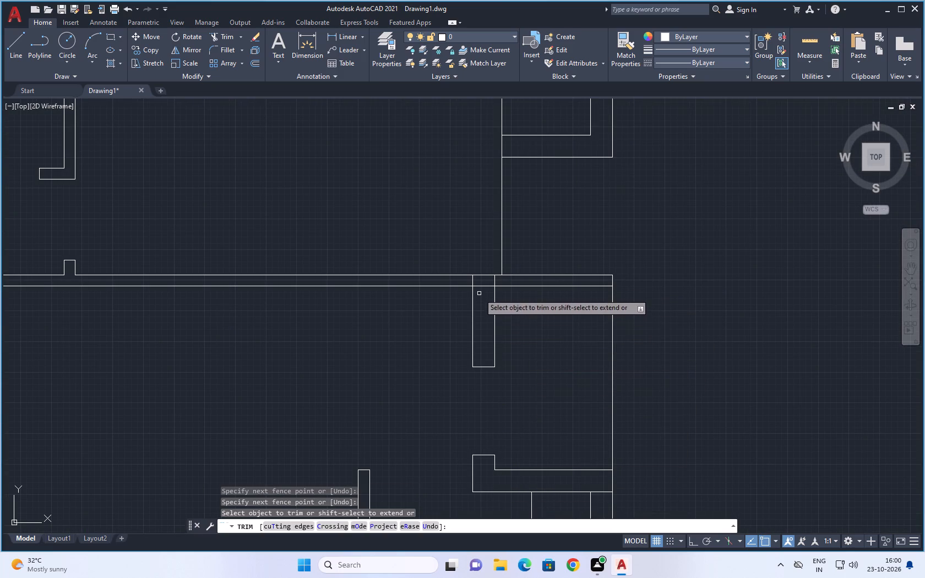
scroll(488, 288, up, 1)
drag(484, 279, 484, 296)
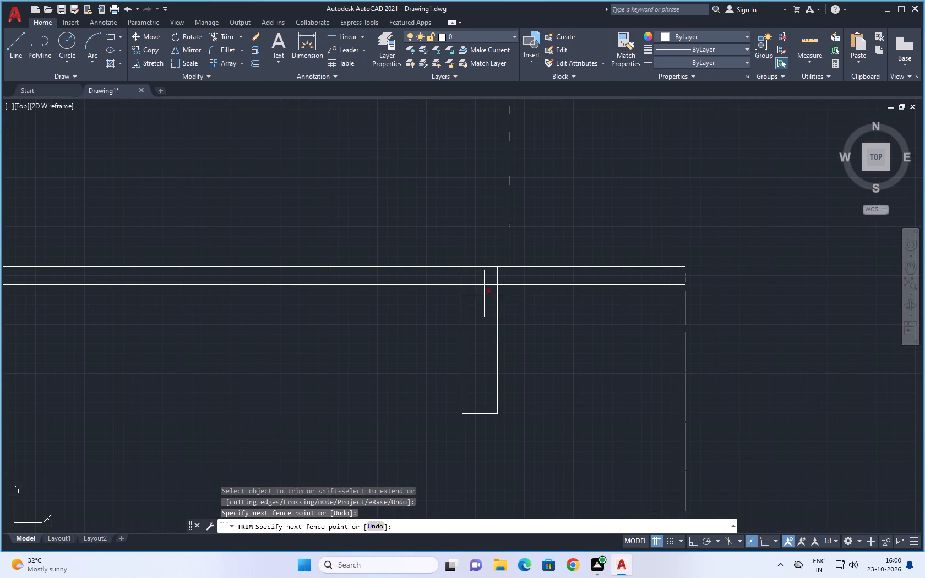
drag(484, 296, 484, 297)
drag(453, 275, 505, 276)
Remove the two short jamb lines inside the vertical wall south of the staircase with Trim.
scroll(519, 318, down, 4)
middle_drag(585, 315, 605, 257)
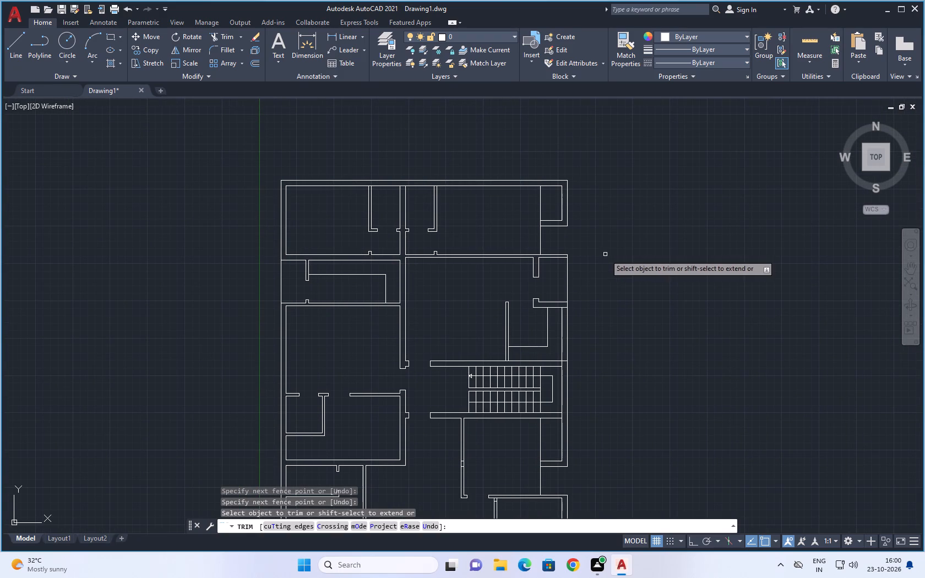
middle_drag(623, 339, 628, 255)
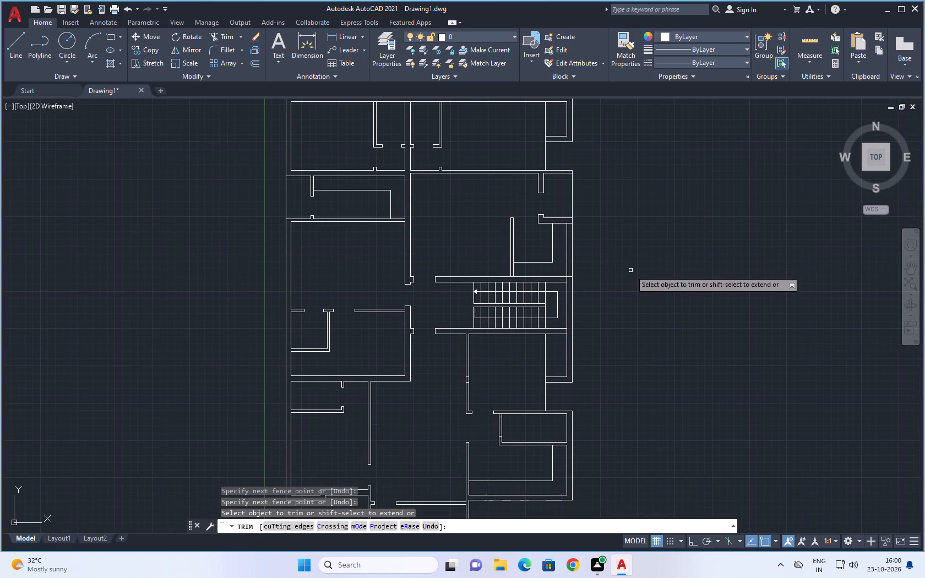
middle_drag(622, 302, 627, 264)
scroll(464, 340, up, 2)
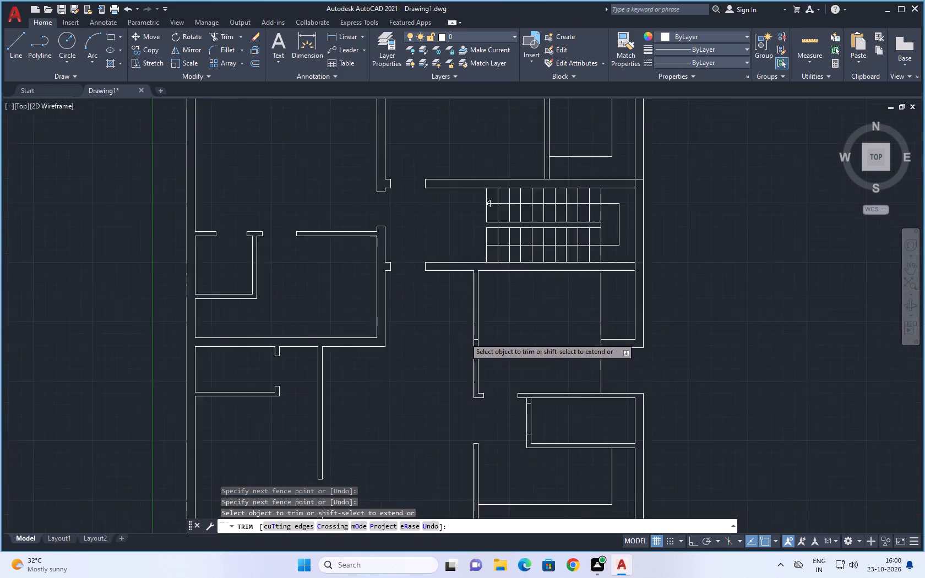
scroll(465, 336, up, 4)
drag(514, 301, 512, 402)
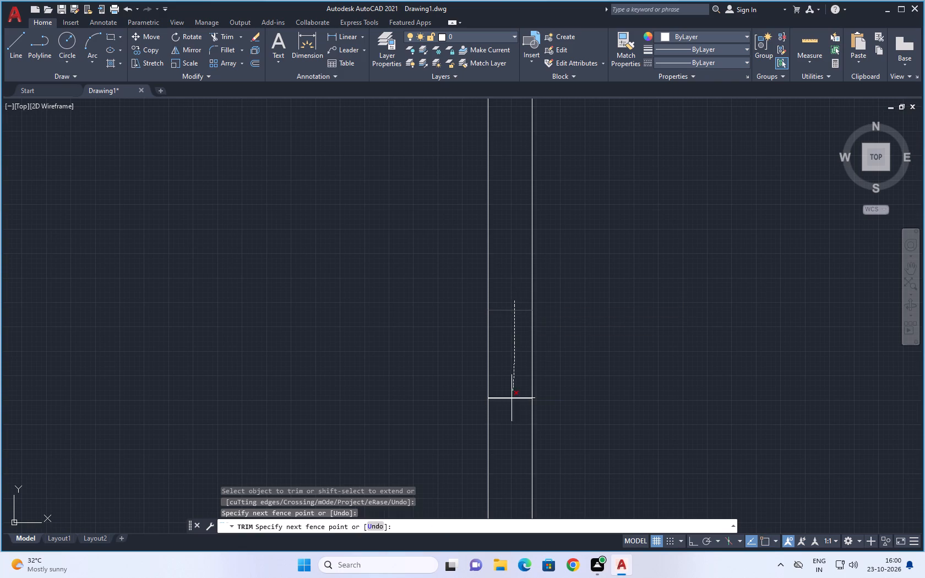
drag(512, 402, 509, 456)
scroll(562, 395, down, 7)
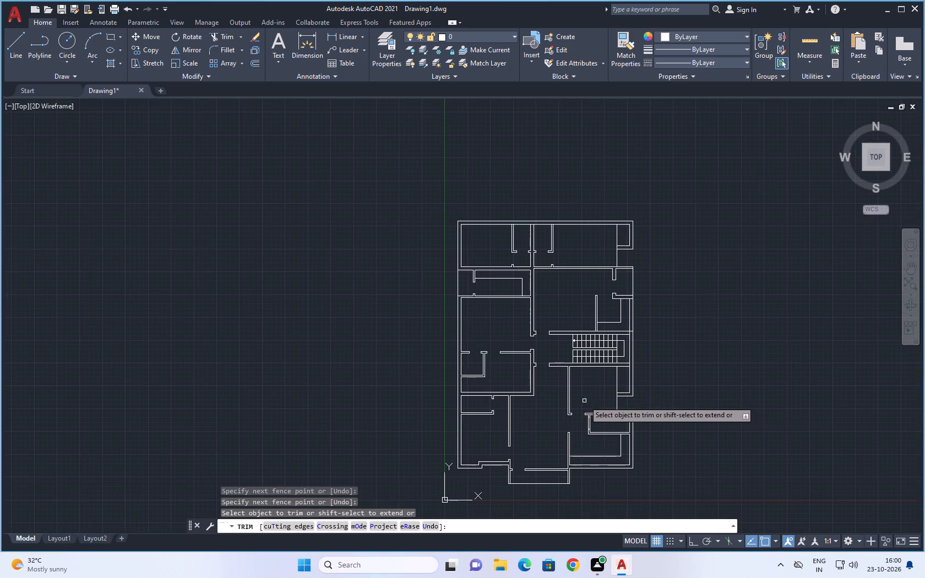
middle_drag(573, 382, 533, 233)
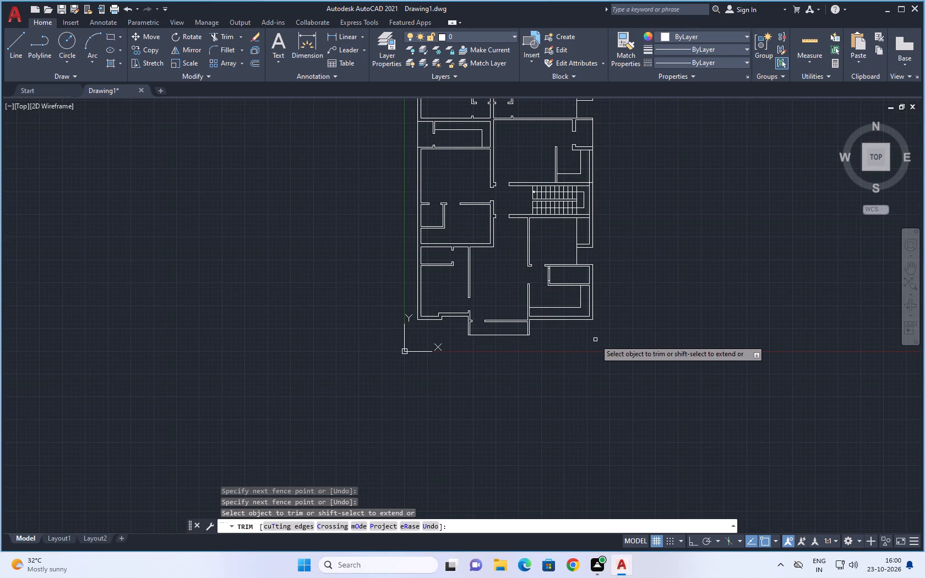
middle_drag(670, 269, 655, 319)
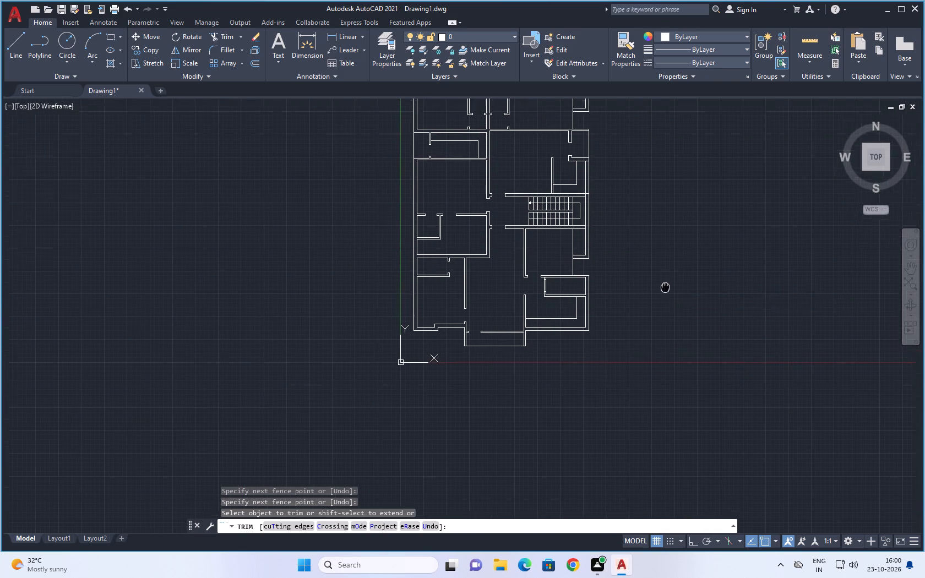
middle_drag(655, 319, 633, 386)
middle_drag(630, 351, 659, 331)
key(Escape)
key(Escape)
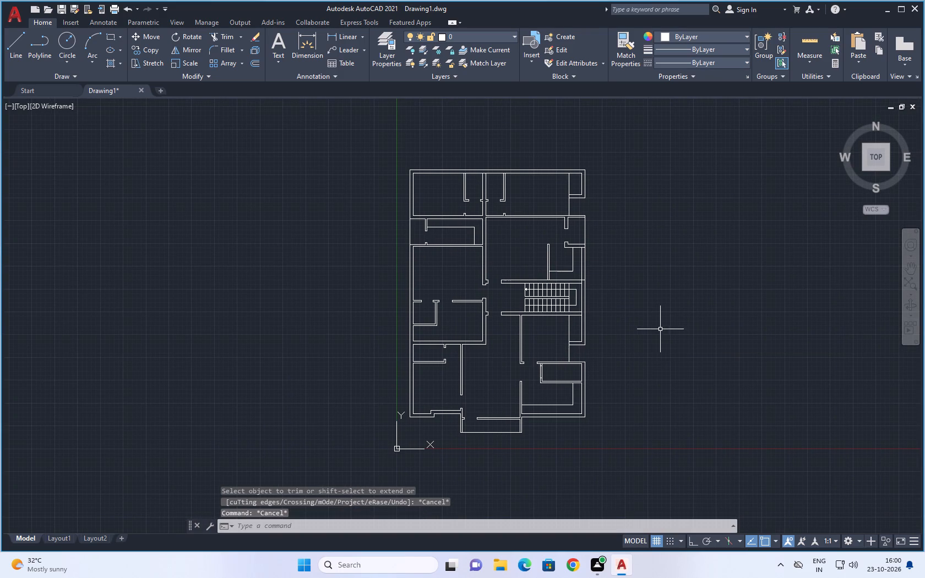
Create a new layer named WALL in the layer properties.
click(384, 36)
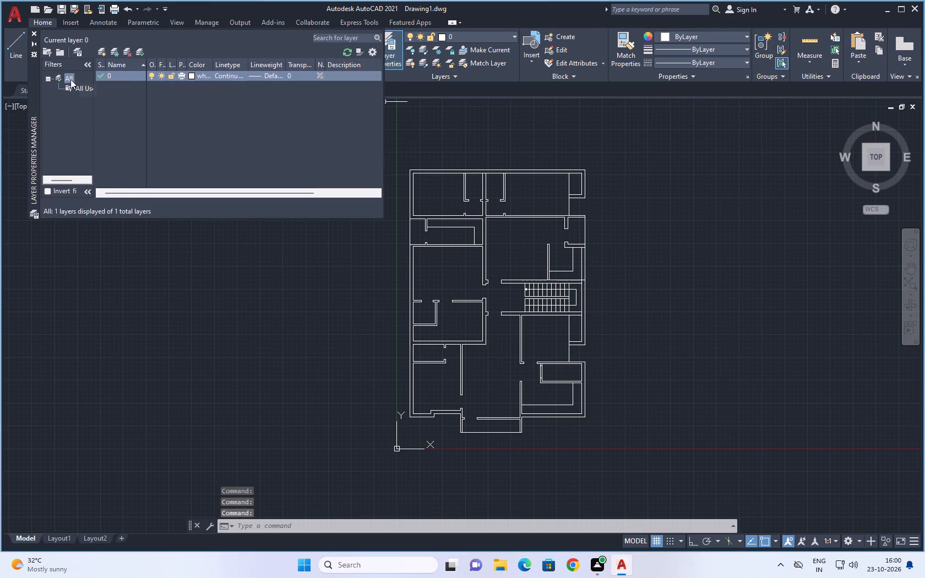
click(100, 51)
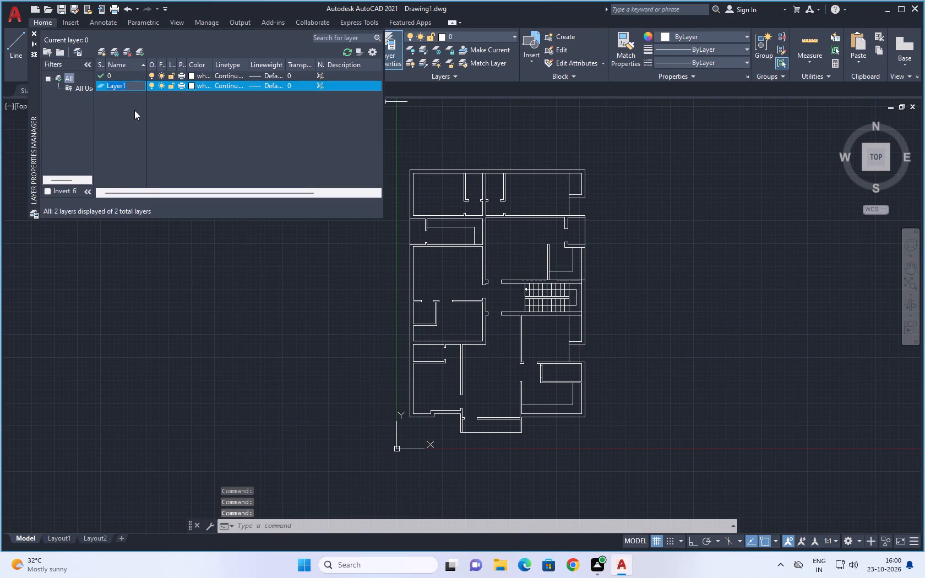
key(BackSpace)
key(BackSpace)
key(BackSpace)
key(BackSpace)
key(BackSpace)
key(BackSpace)
key(BackSpace)
key(BackSpace)
text(WALL)
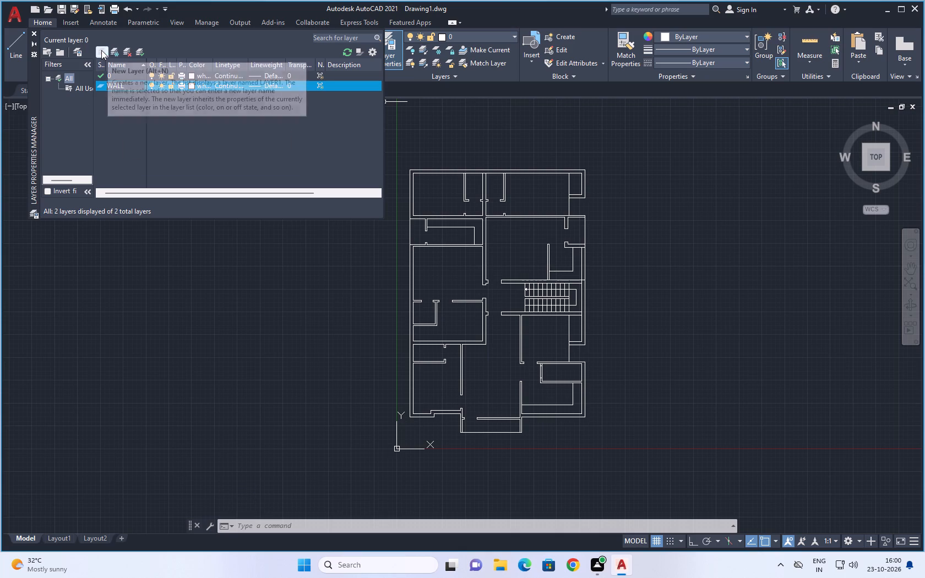
Add four more layers and name the last one DOOR.
click(101, 50)
click(101, 50)
click(100, 51)
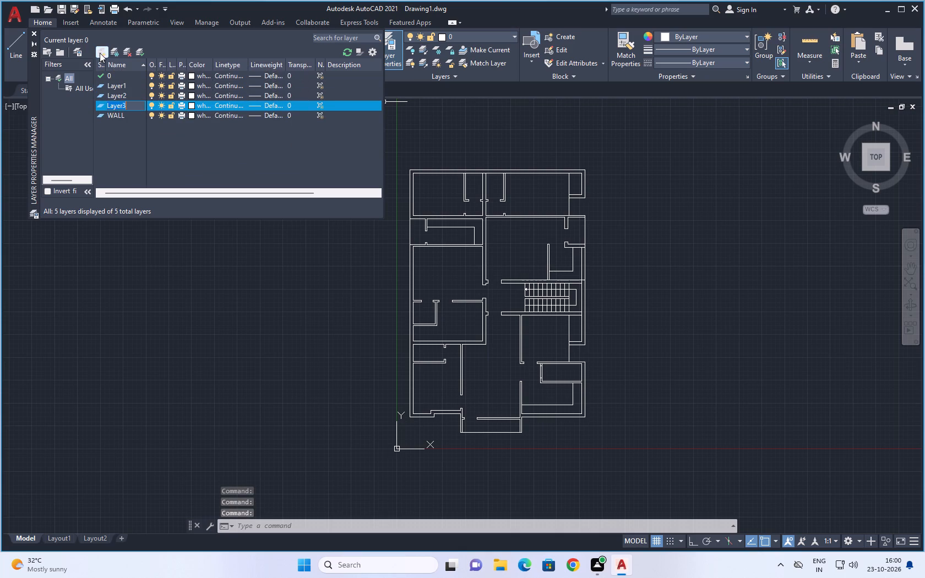
click(98, 58)
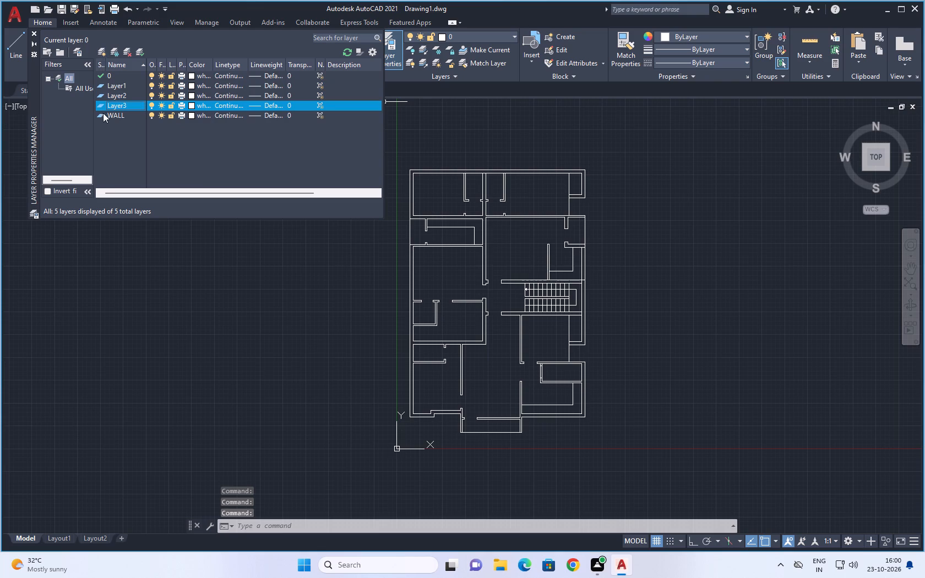
click(100, 53)
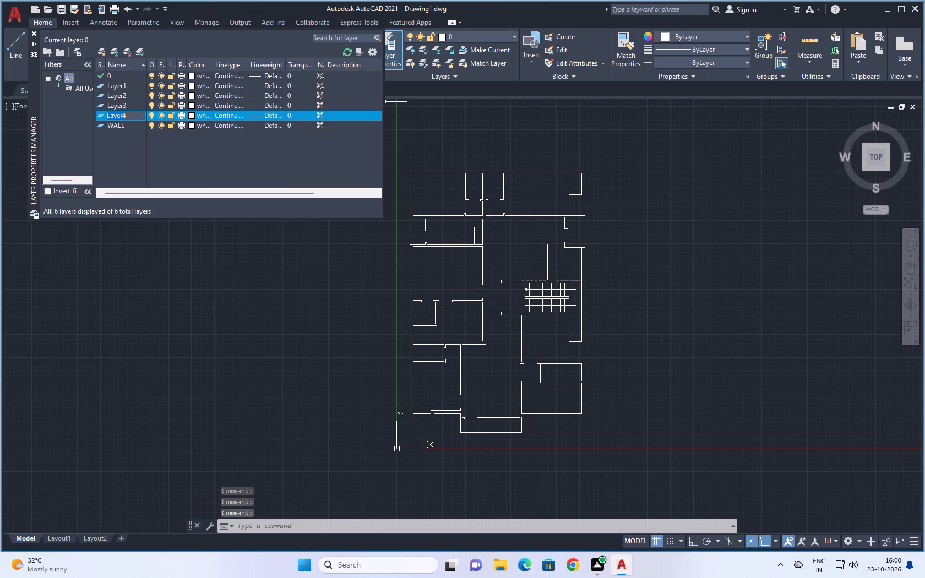
key(BackSpace)
key(BackSpace)
key(BackSpace)
key(BackSpace)
key(BackSpace)
key(BackSpace)
key(BackSpace)
key(BackSpace)
key(BackSpace)
key(BackSpace)
text(DOOR)
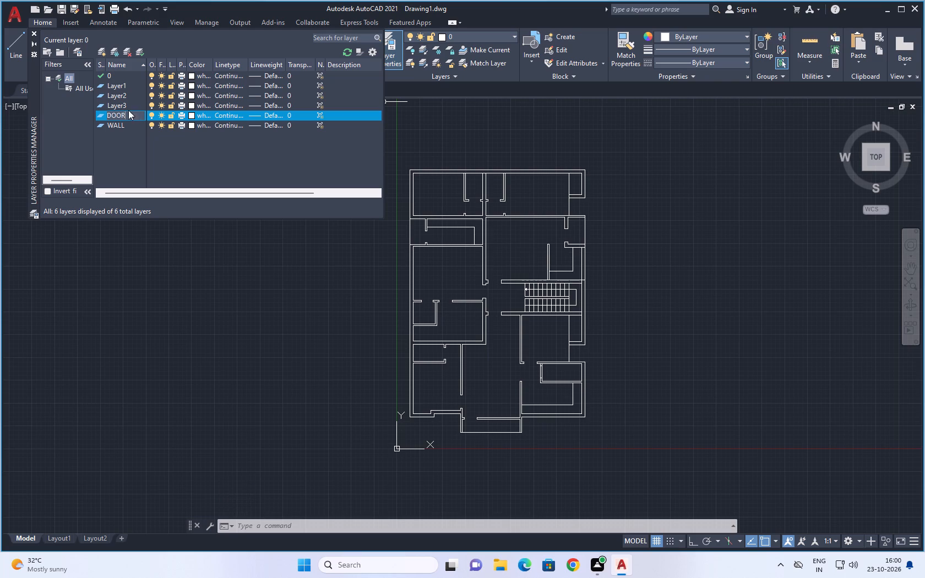
Rename Layer3 as WINDOW.
click(130, 104)
click(130, 104)
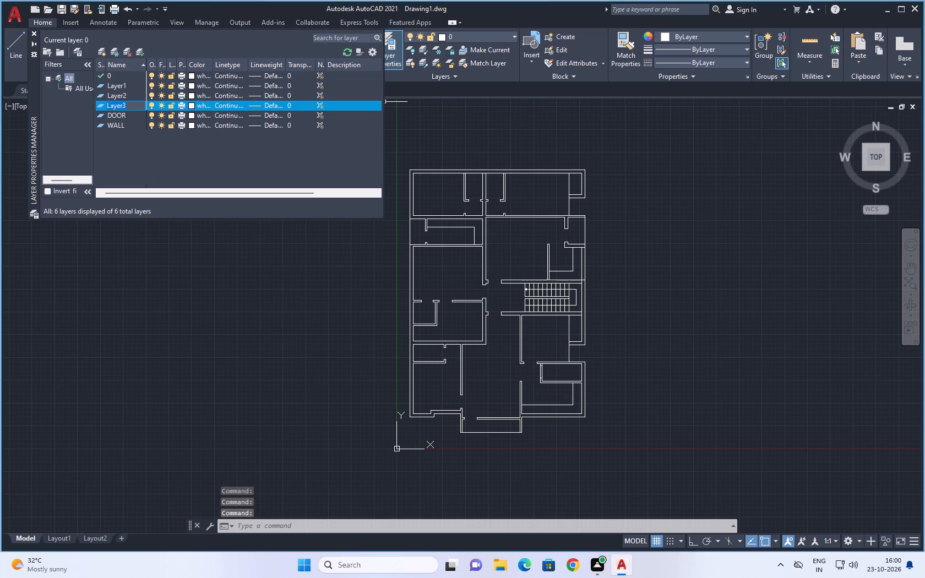
text(WINDOW)
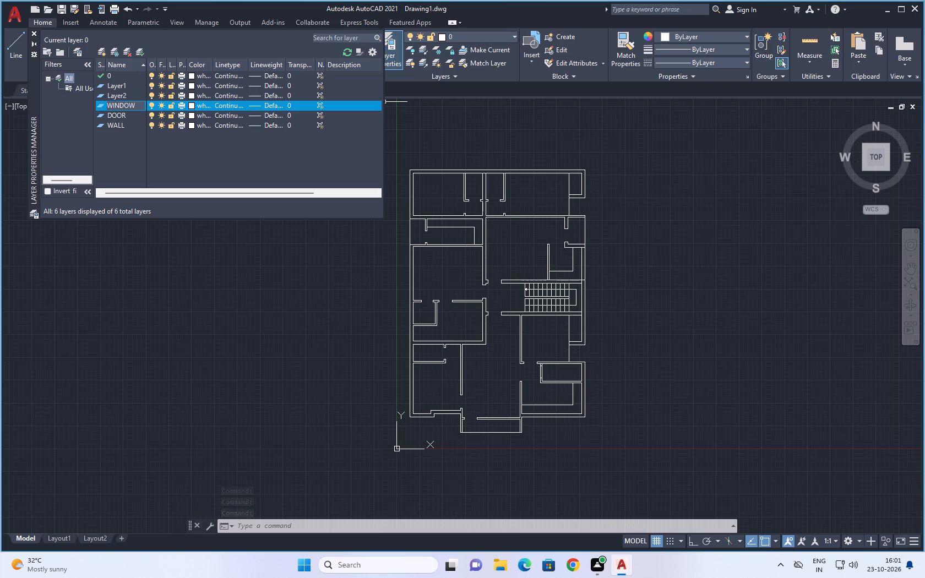
Rename Layer2 as COLUMN.
click(130, 94)
click(130, 94)
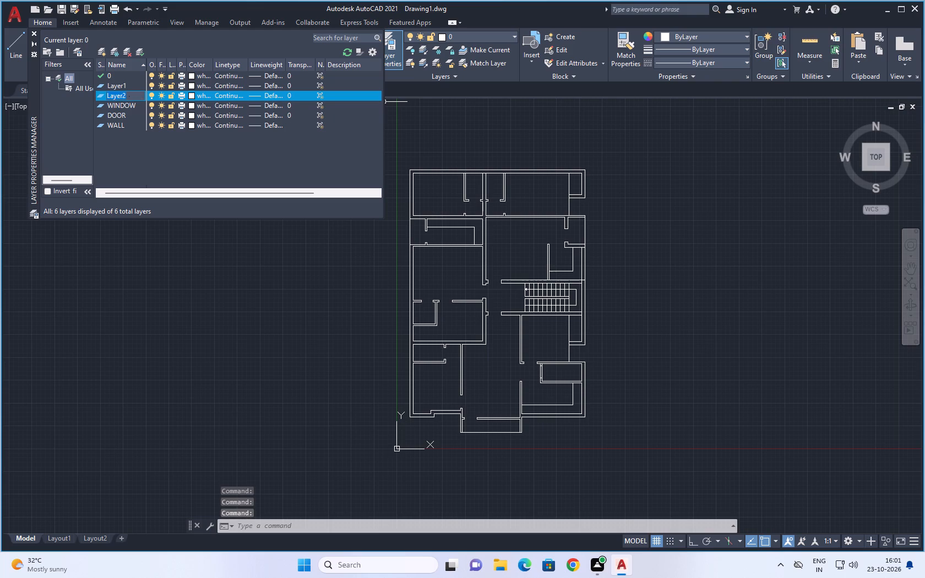
key(c)
key(o)
key(l)
key(u)
key(m)
key(n)
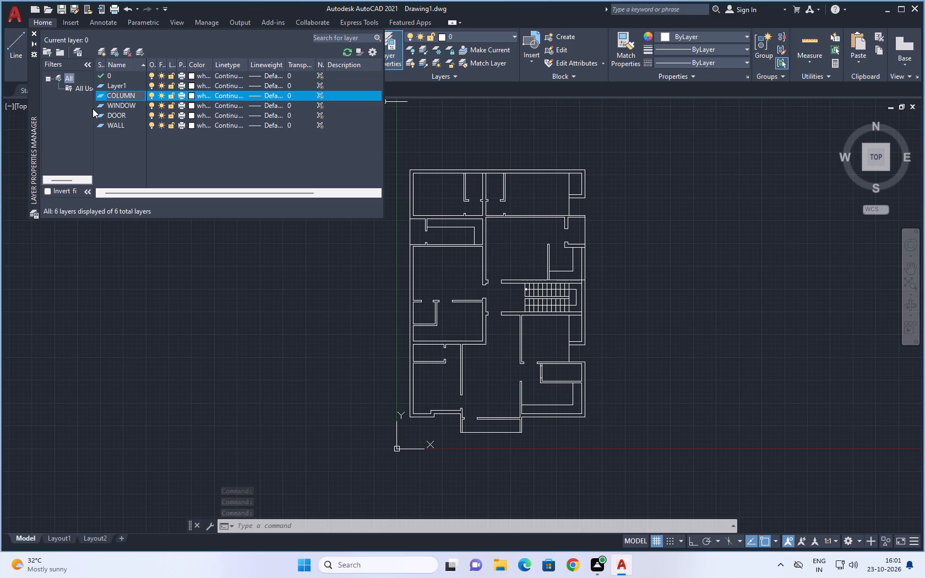
Rename Layer1 as TEXT.
click(132, 85)
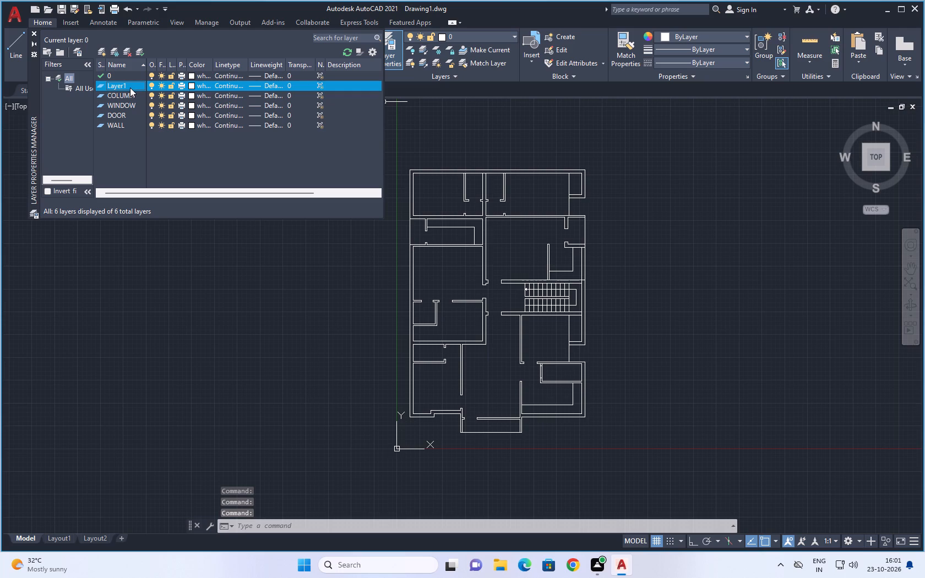
click(132, 87)
text(TEXT)
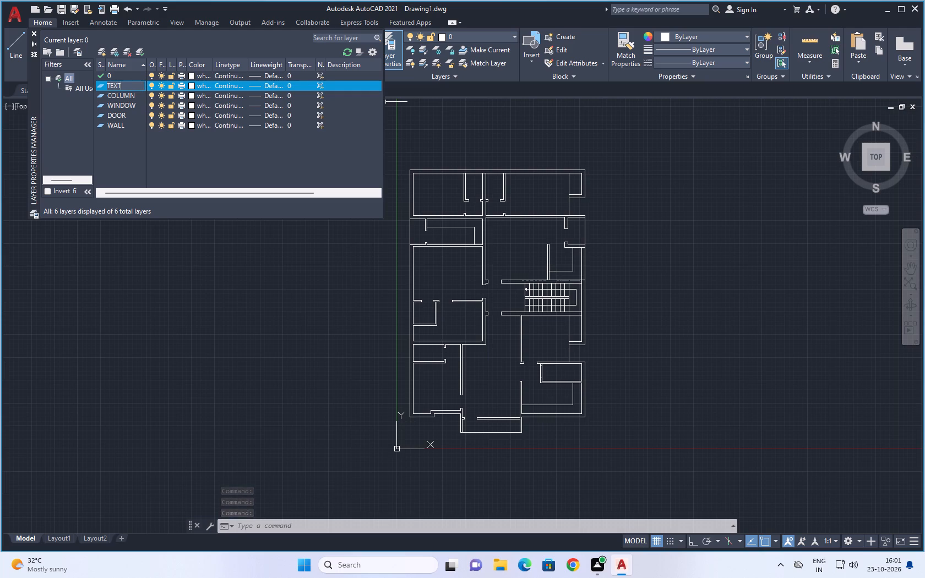
Add one more layer and try to name it COLUMN.
click(103, 53)
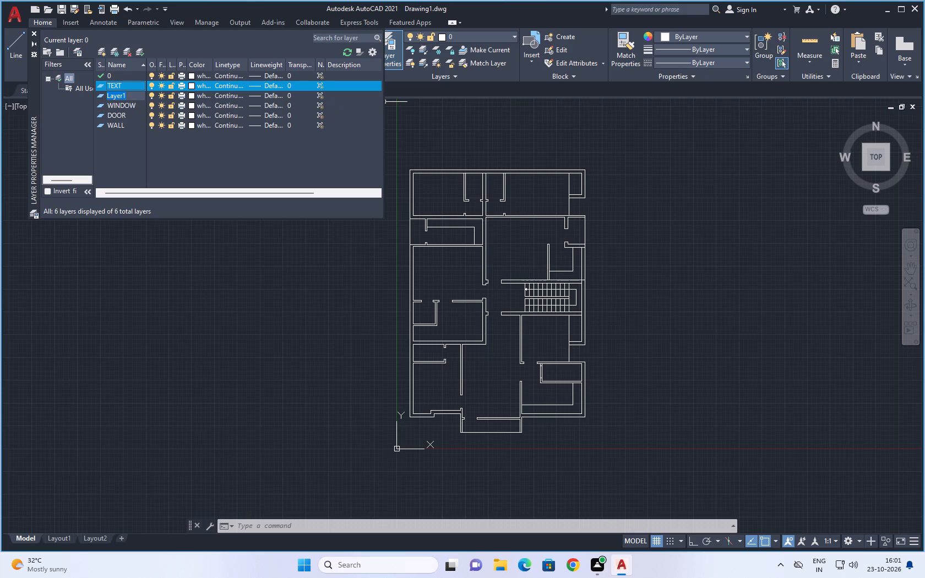
key(BackSpace)
text(COLUMN)
click(117, 148)
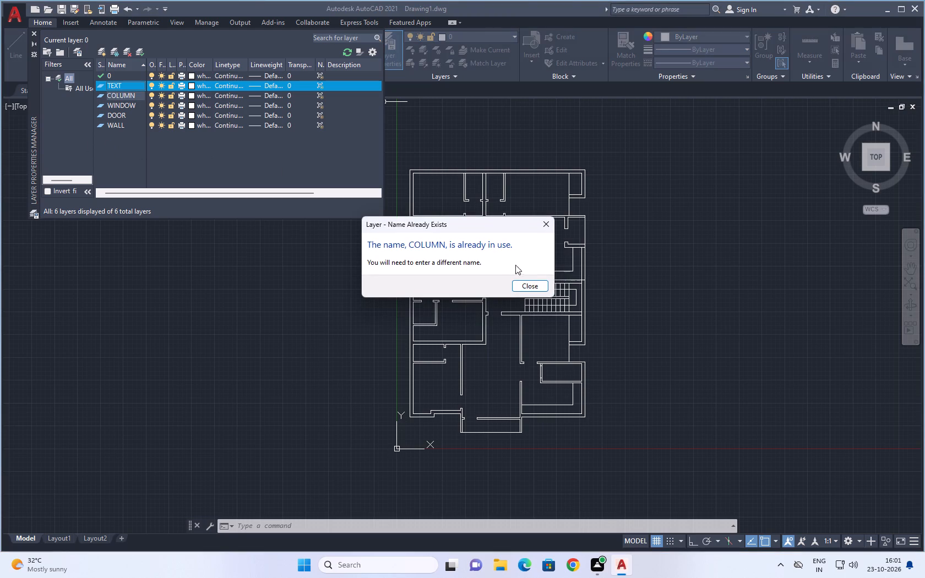
click(526, 283)
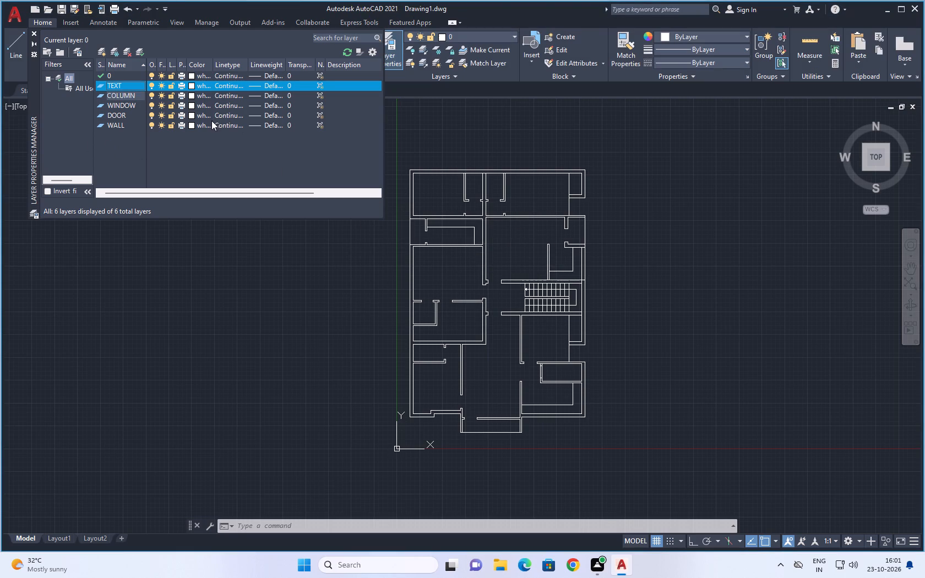
click(102, 49)
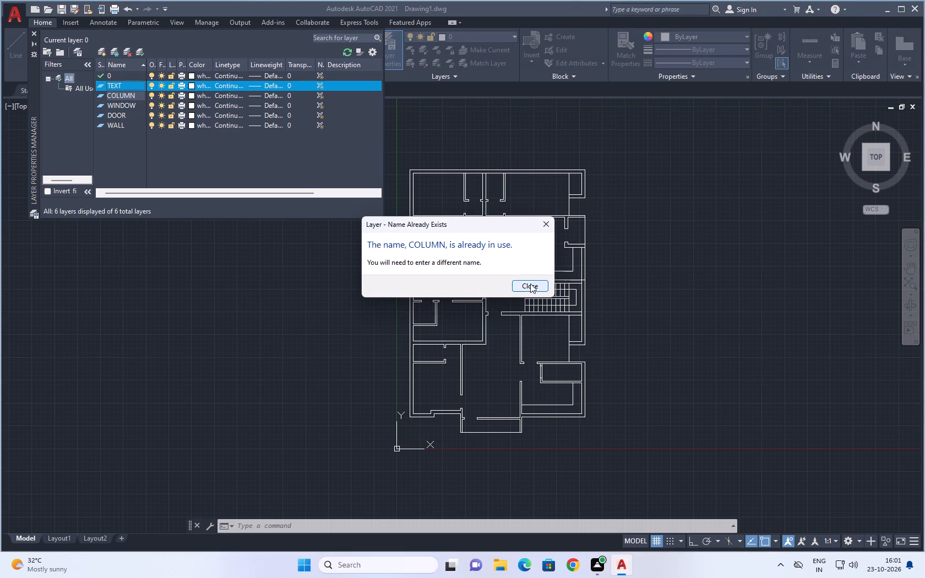
click(530, 285)
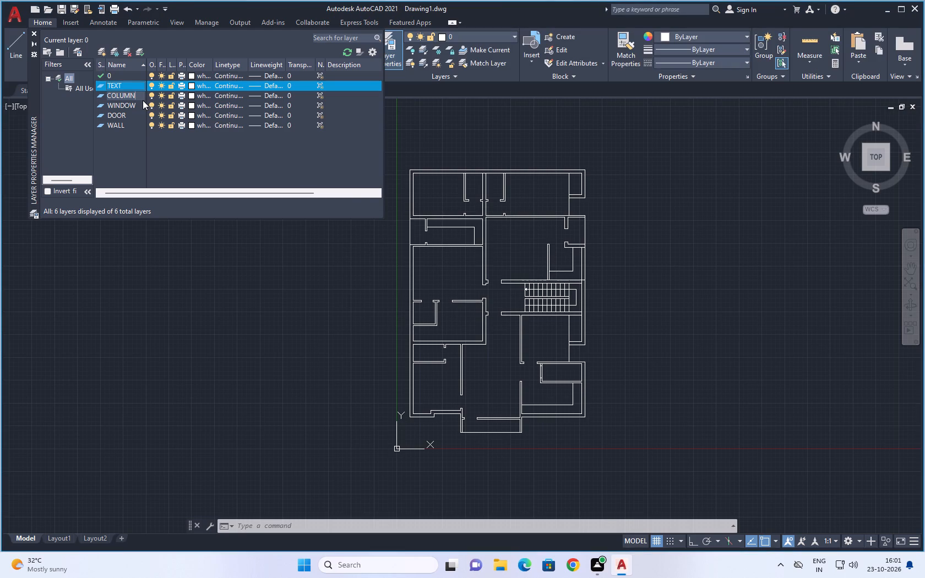
Name the newly added layer EQUIPMENT.
key(BackSpace)
key(BackSpace)
key(BackSpace)
key(BackSpace)
key(BackSpace)
key(BackSpace)
key(BackSpace)
key(BackSpace)
key(BackSpace)
key(BackSpace)
key(BackSpace)
key(BackSpace)
key(BackSpace)
key(BackSpace)
key(BackSpace)
text(EQUIPMENT)
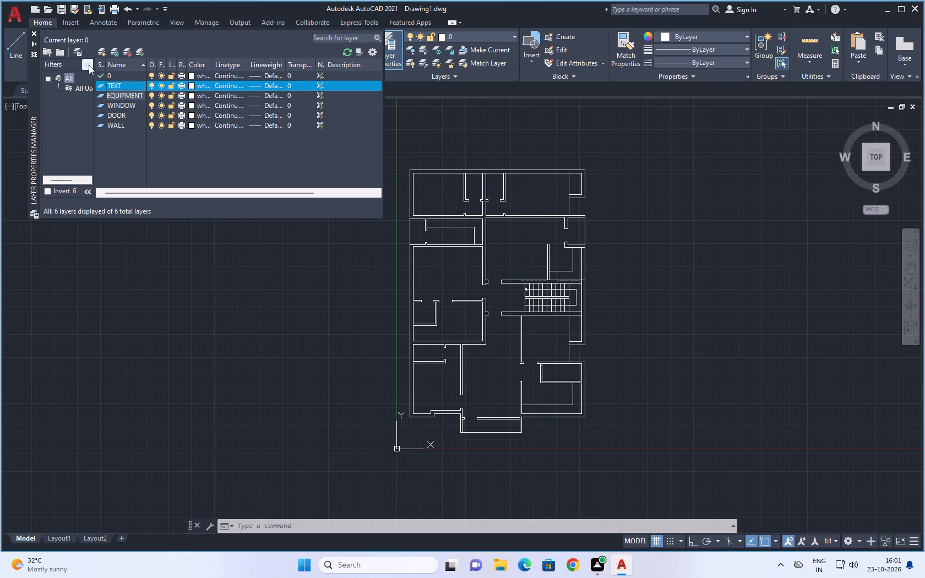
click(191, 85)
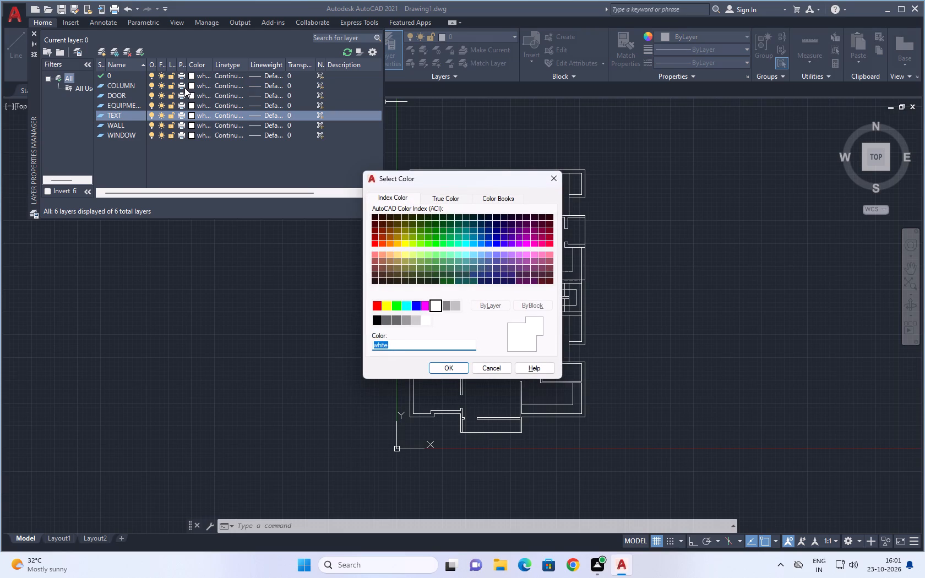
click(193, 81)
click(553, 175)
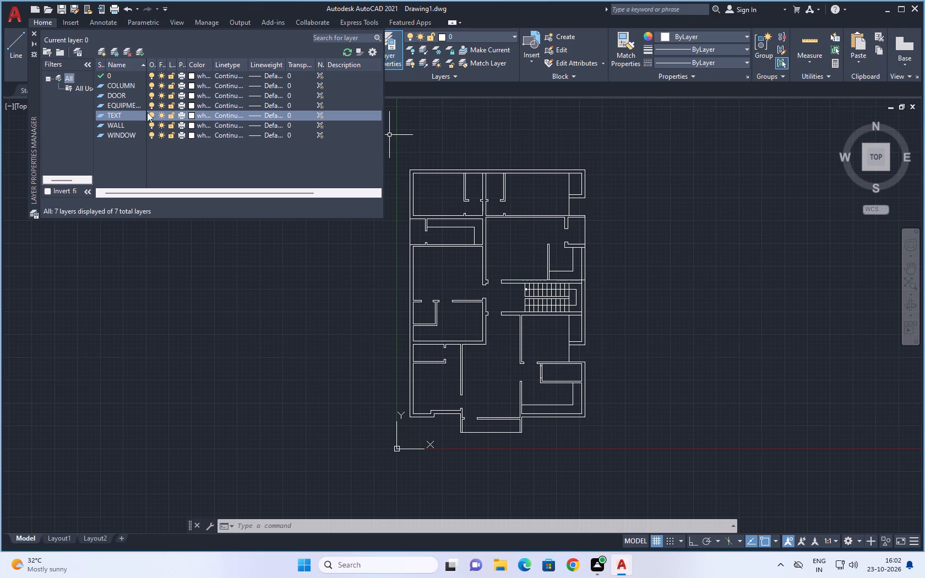
Set the WALL layer's colour to red, index colour 10.
click(193, 124)
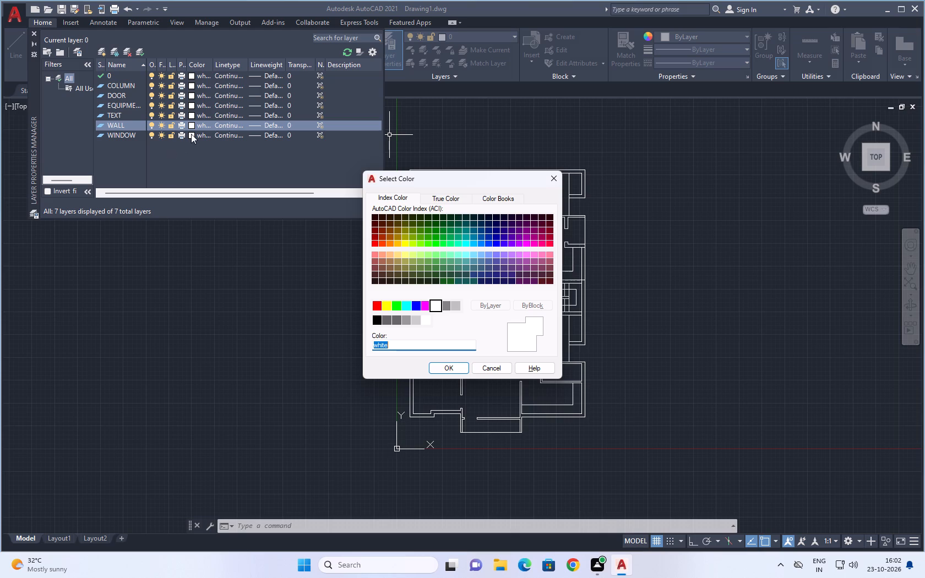
click(192, 126)
click(376, 244)
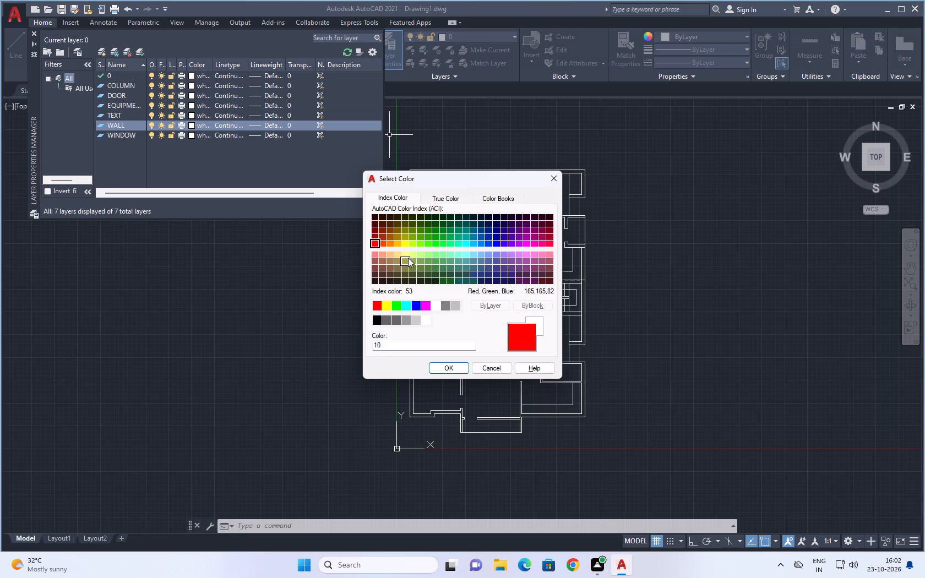
click(448, 366)
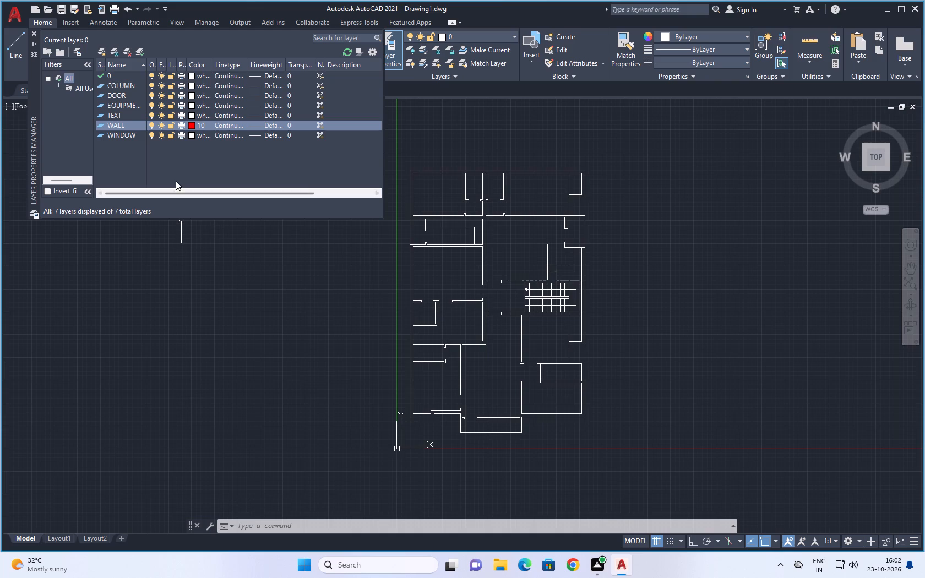
Set the WINDOW layer's colour to blue, index colour 170.
click(192, 134)
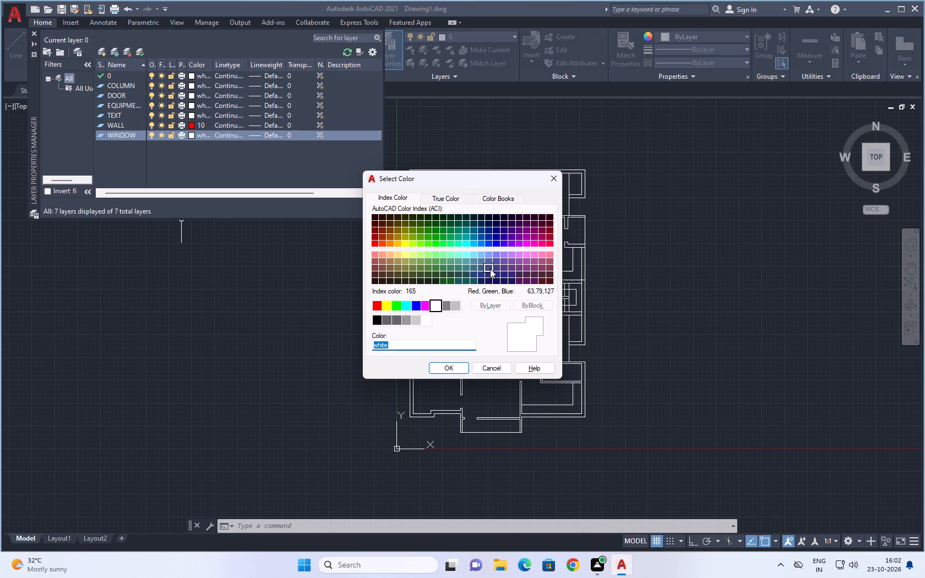
click(496, 243)
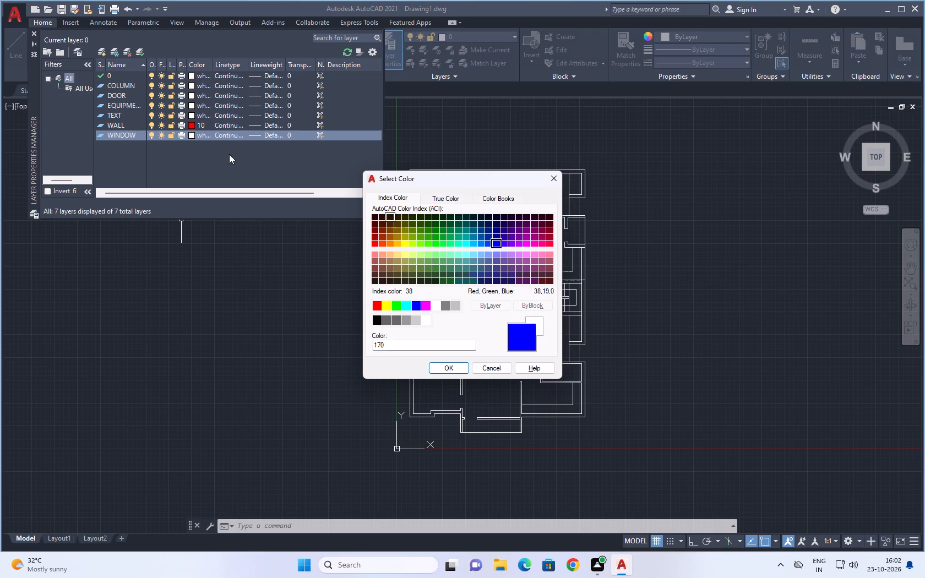
click(442, 369)
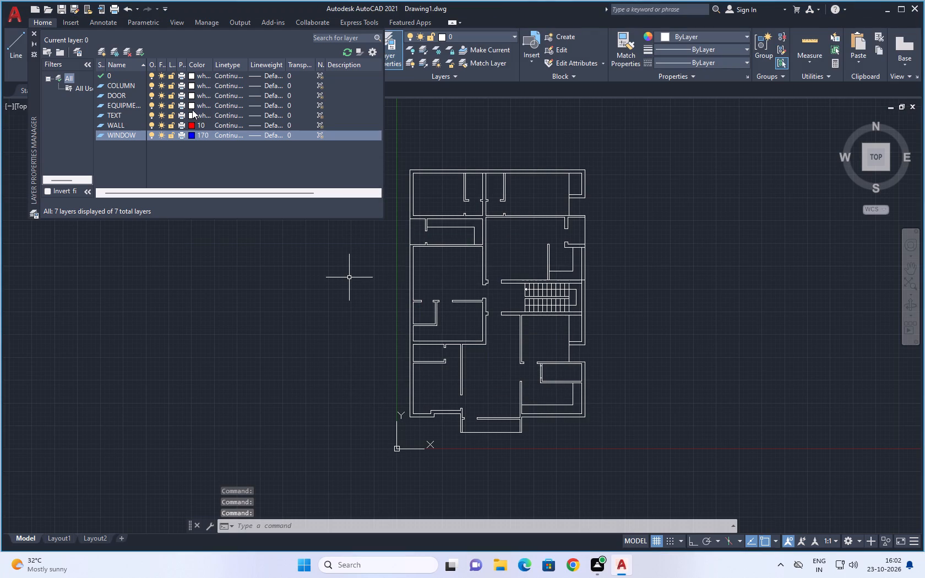
Set the EQUIPMENT layer's colour to green, index colour 80.
click(191, 106)
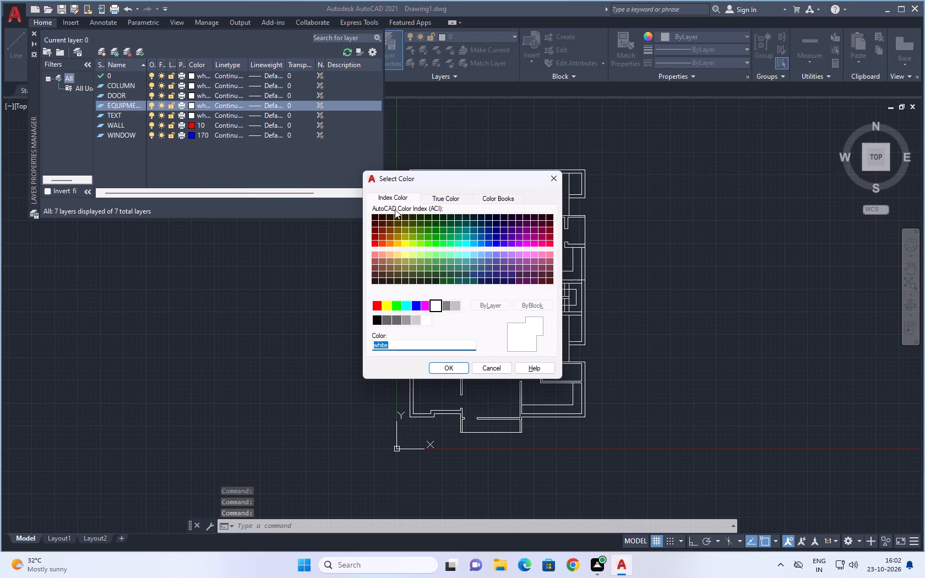
click(429, 243)
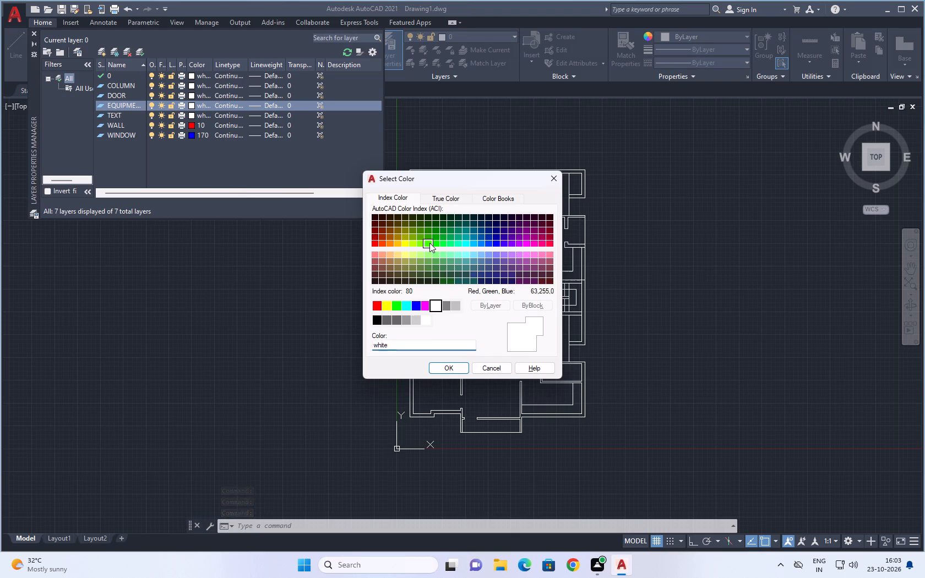
click(463, 364)
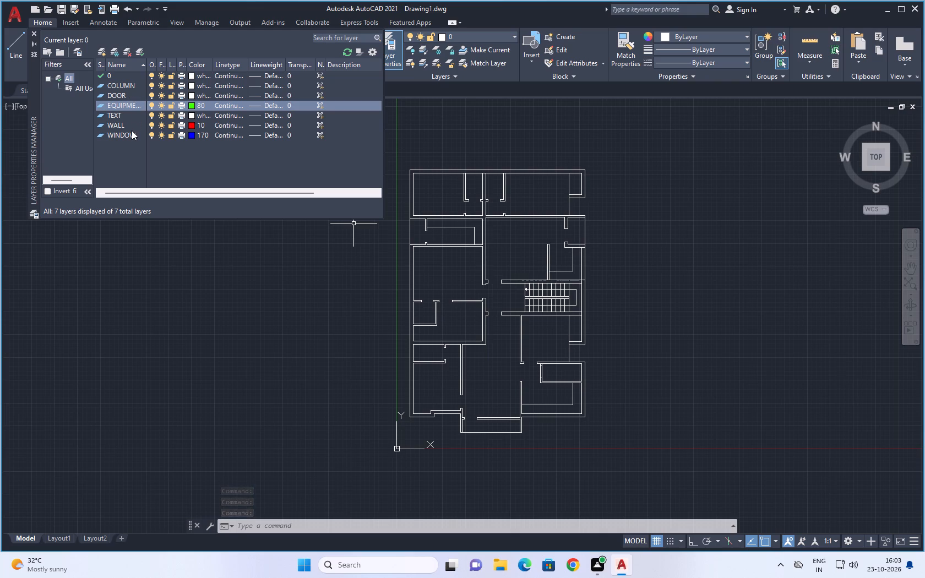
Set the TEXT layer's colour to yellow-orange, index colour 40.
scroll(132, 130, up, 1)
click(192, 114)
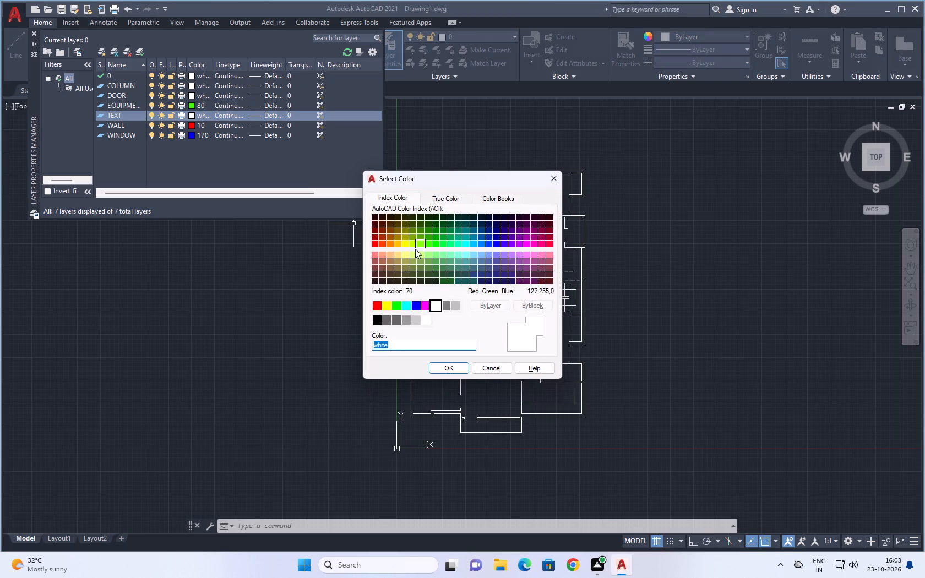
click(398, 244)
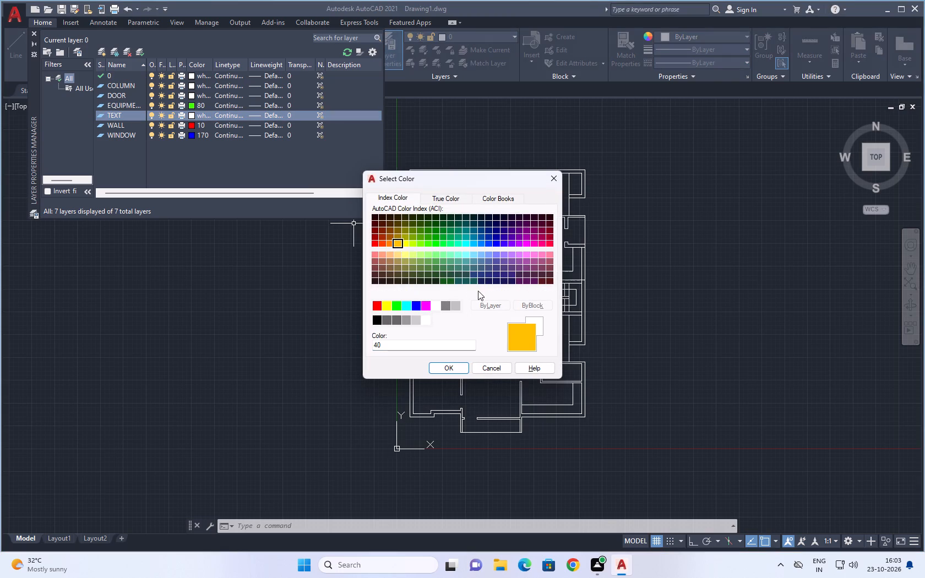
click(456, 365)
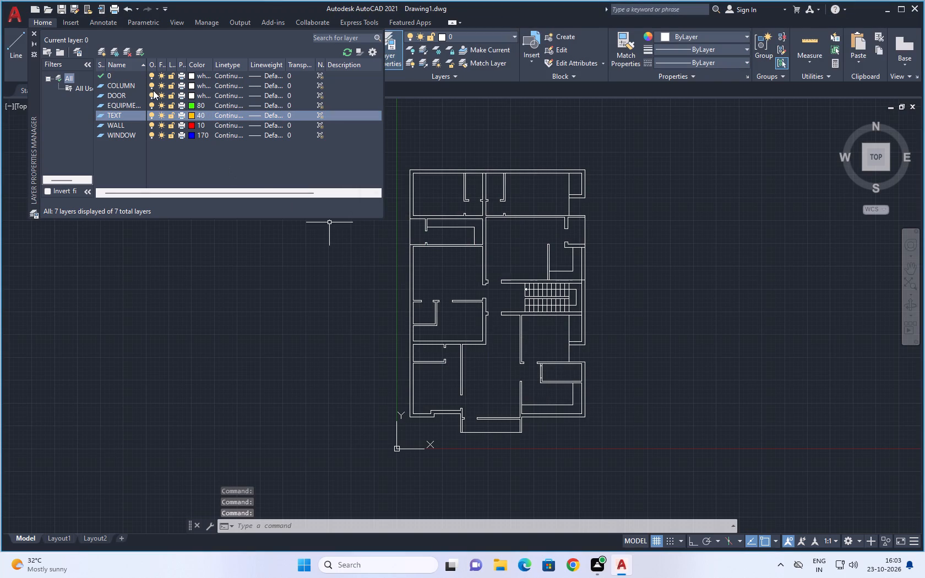
Set the DOOR layer's colour to magenta, index colour 210.
click(191, 95)
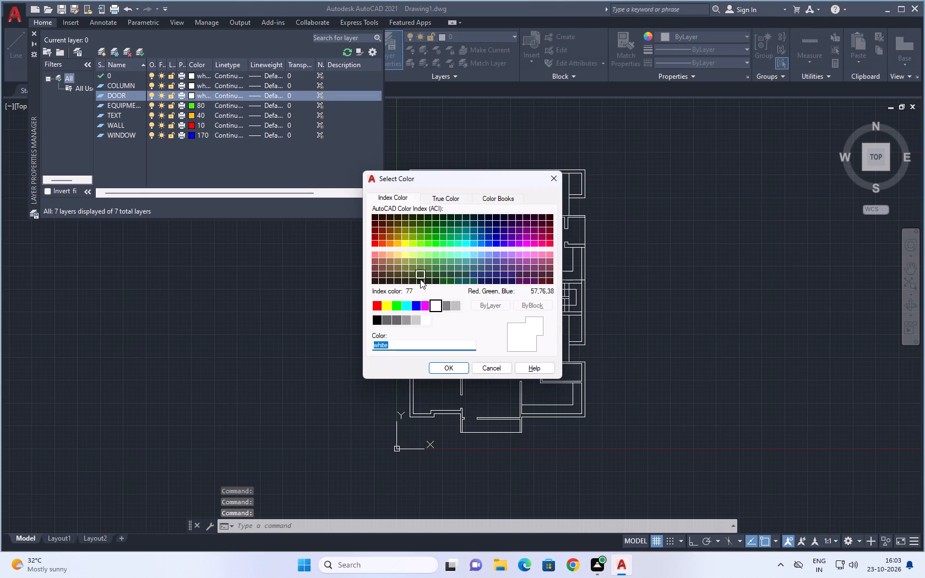
click(530, 243)
click(459, 367)
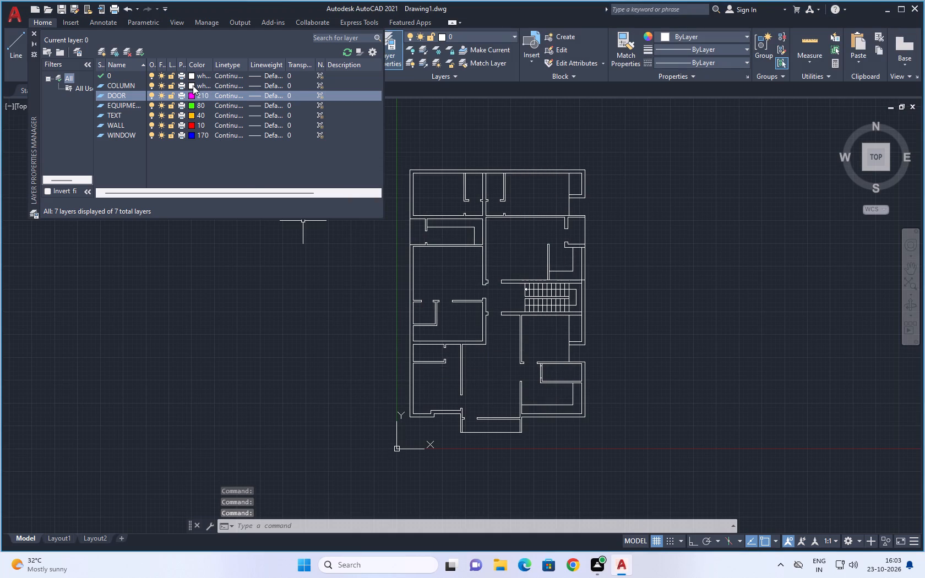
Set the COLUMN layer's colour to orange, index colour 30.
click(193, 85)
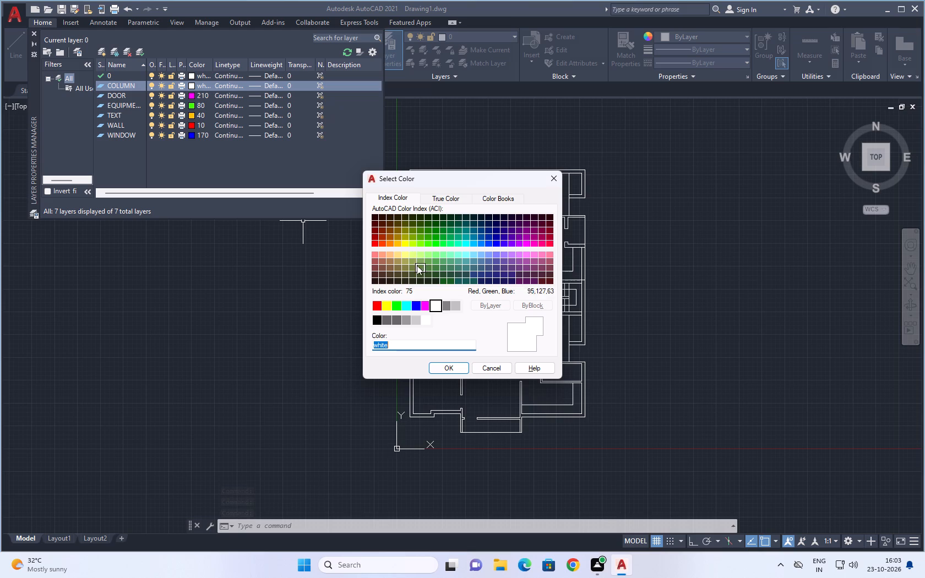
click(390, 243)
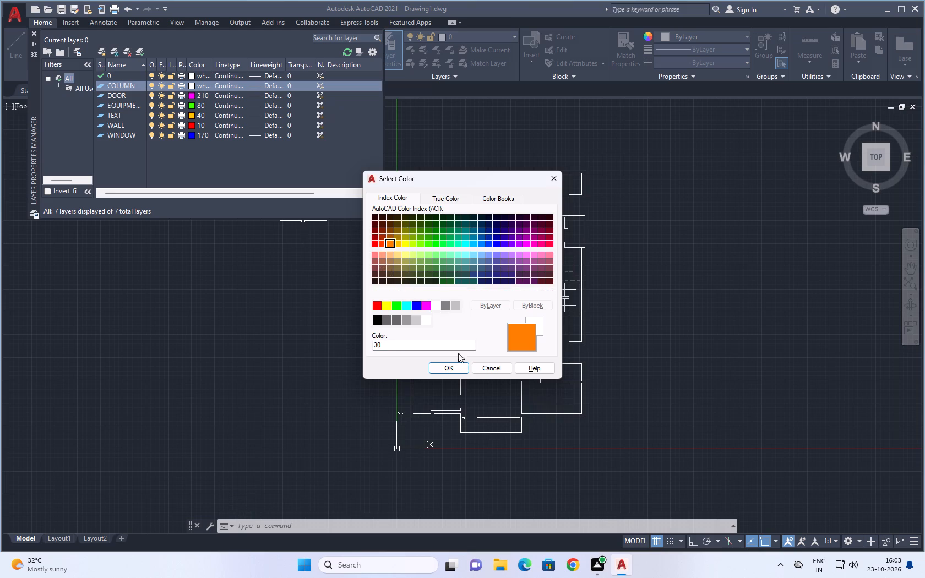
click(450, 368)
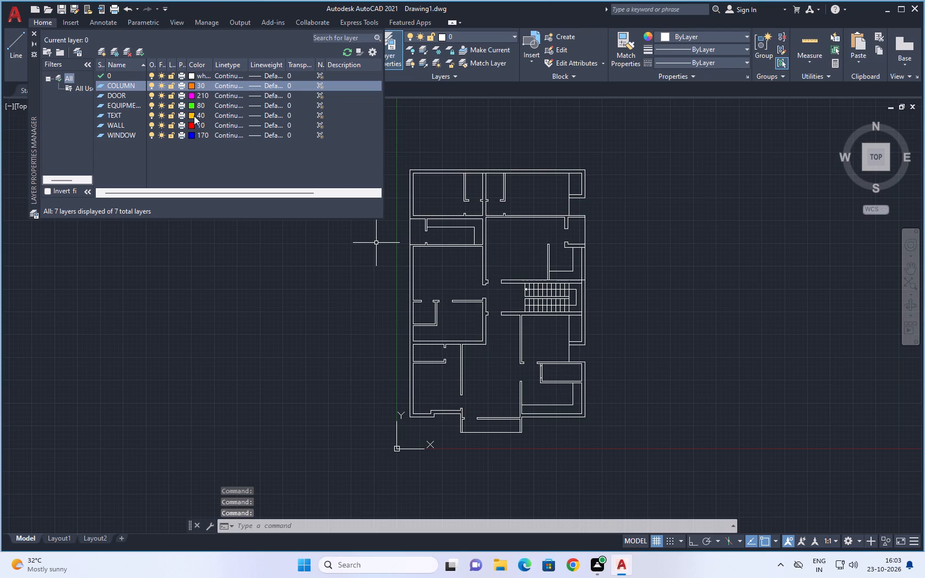
Change the TEXT layer's colour to light purple, index colour 191.
click(193, 114)
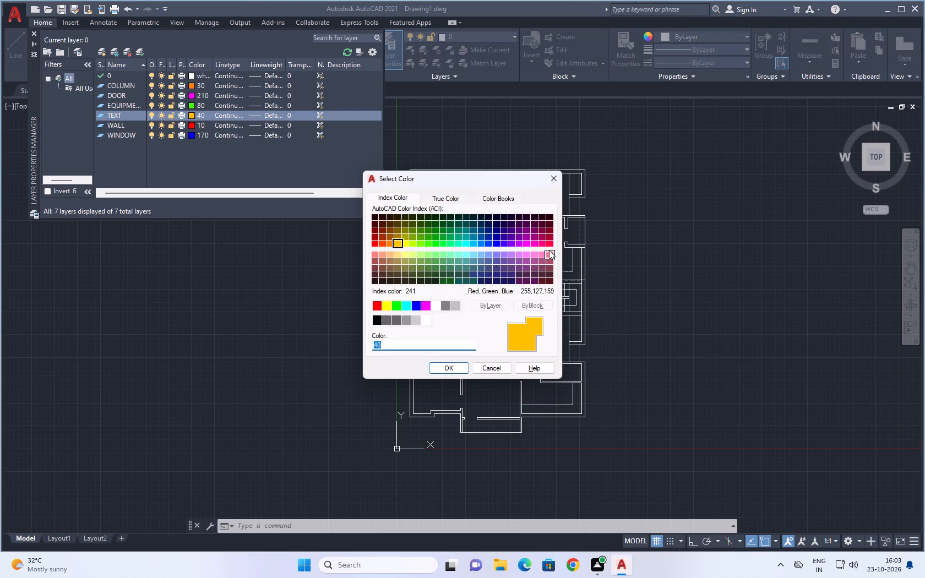
click(514, 256)
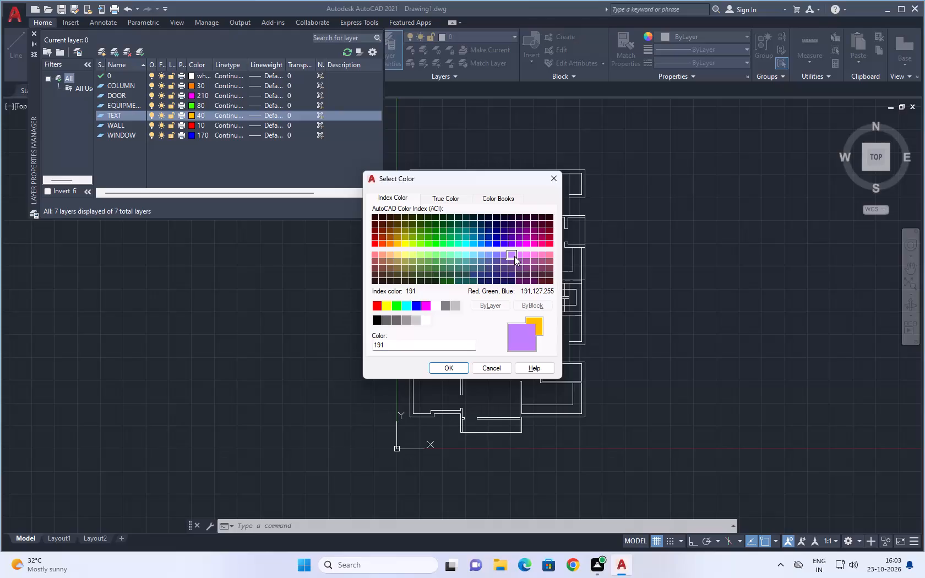
click(460, 366)
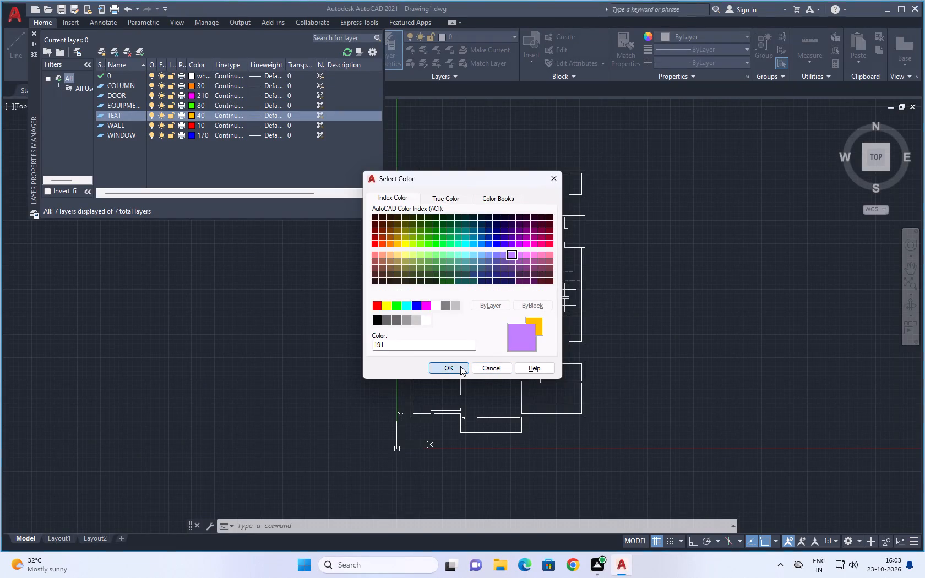
Change the COLUMN layer's colour to yellow-orange, index colour 40.
click(191, 86)
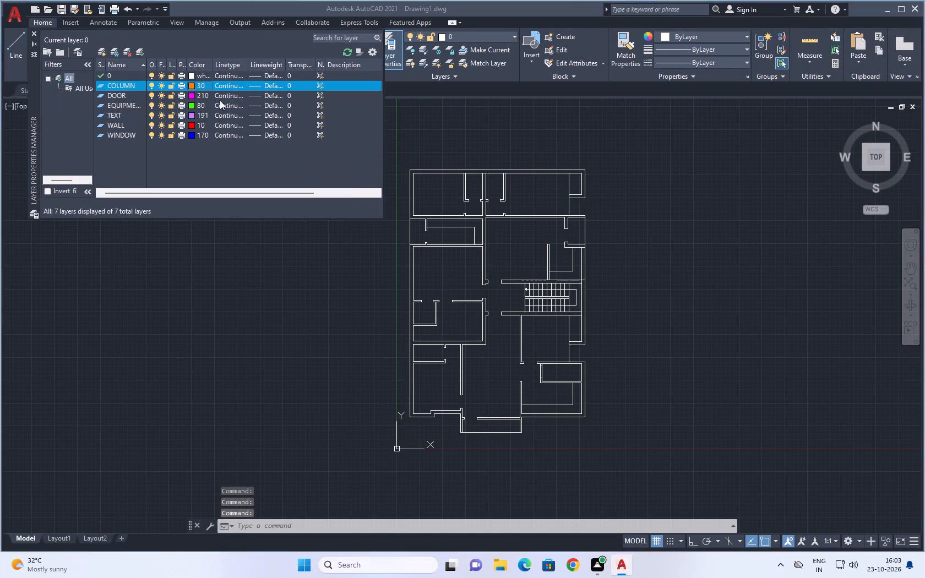
click(398, 243)
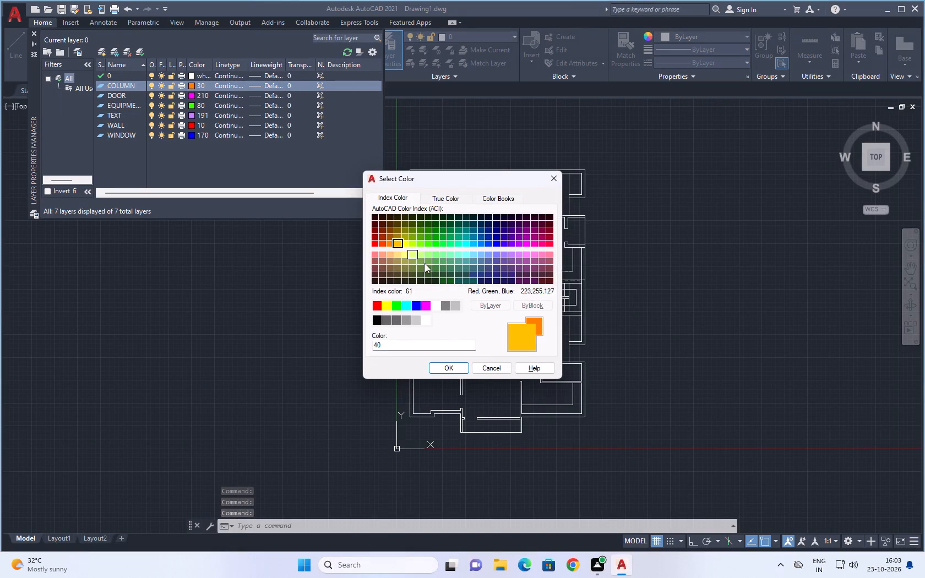
click(439, 369)
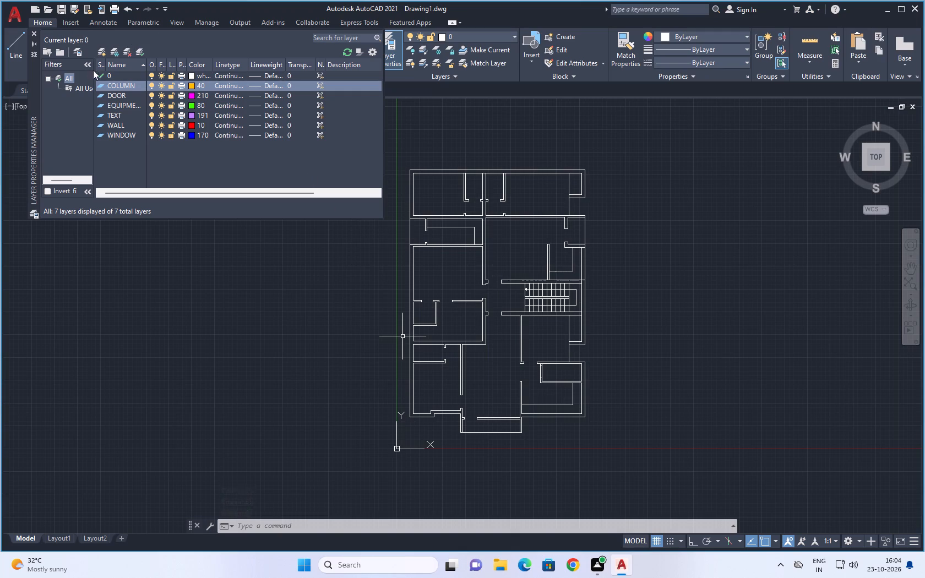
Add a new layer and name it STAIRCASE.
click(100, 52)
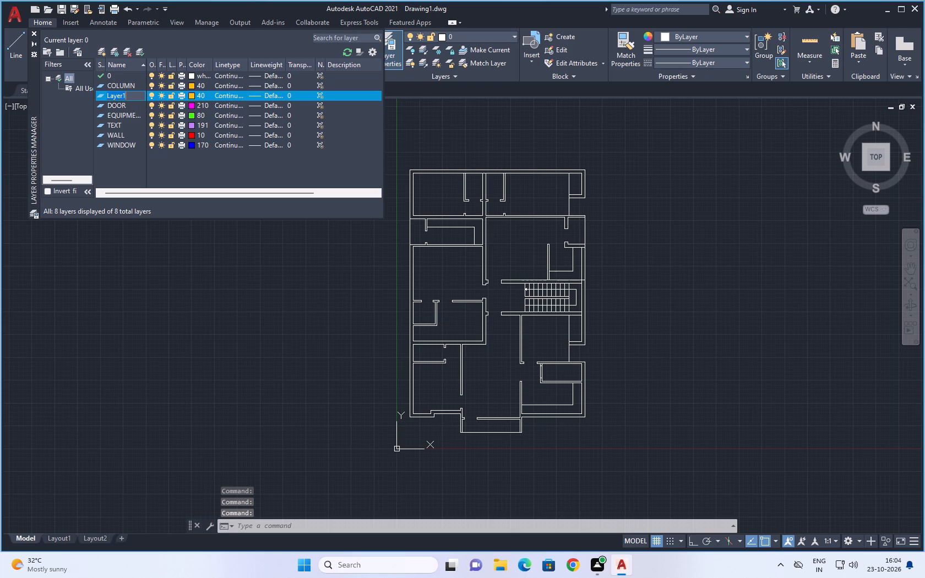
key(BackSpace)
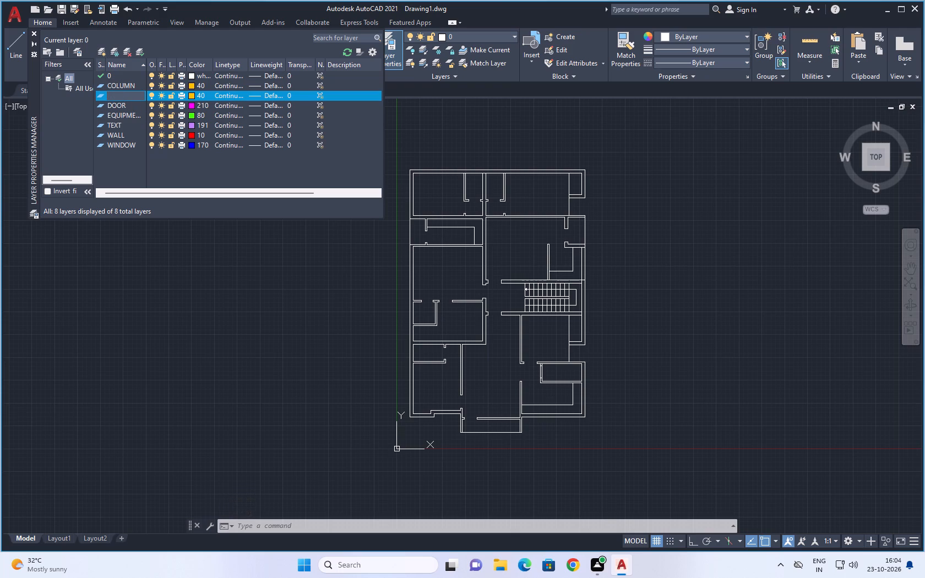
key(BackSpace)
key(BackSpace)
key(BackSpace)
key(BackSpace)
key(BackSpace)
key(BackSpace)
text(STAIR)
text(CASE)
click(279, 178)
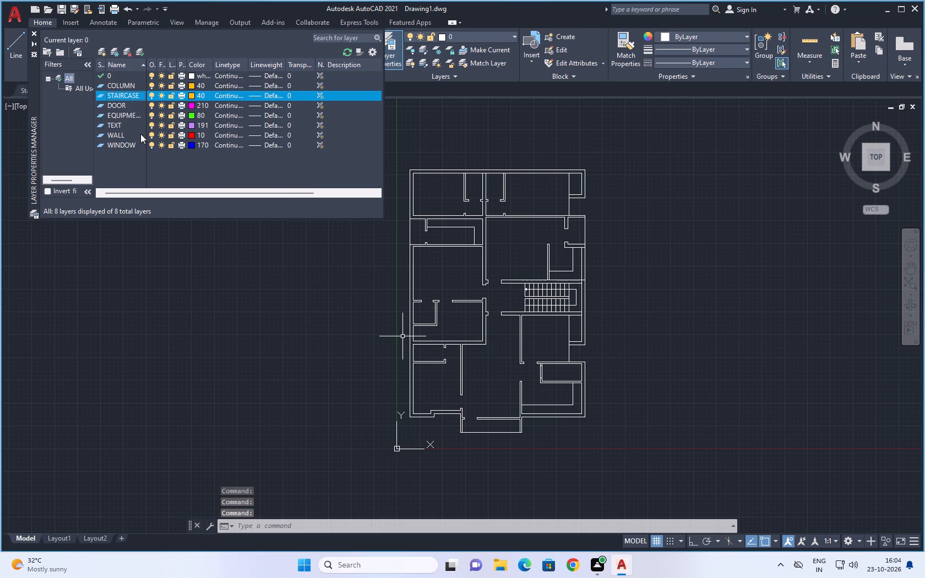
Set the STAIRCASE layer's colour to pink, index colour 230, and close the layer manager.
click(191, 95)
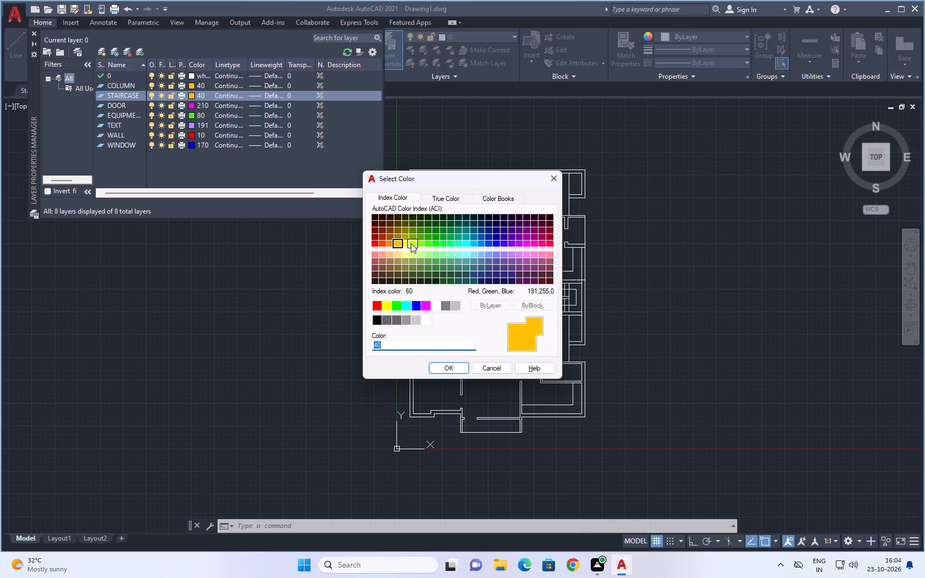
click(543, 242)
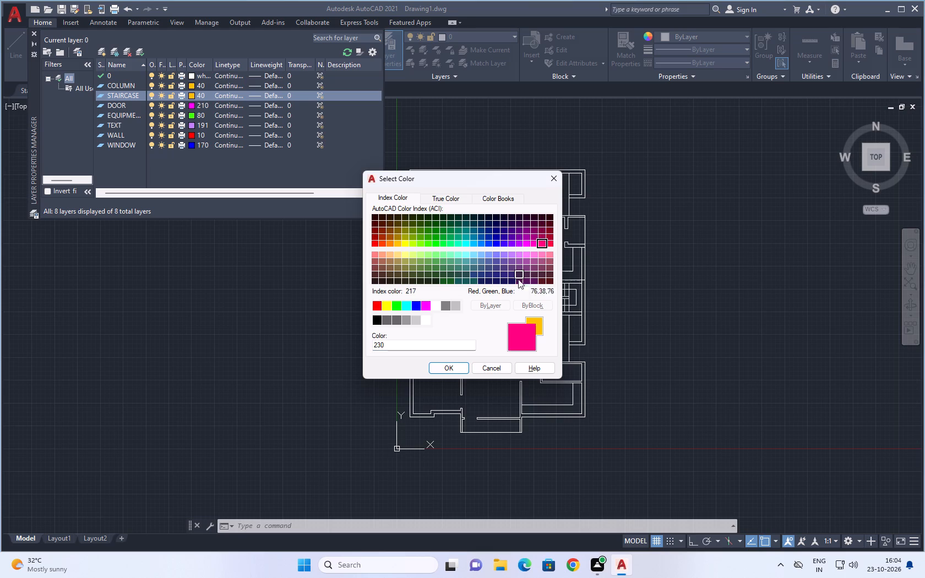
click(454, 365)
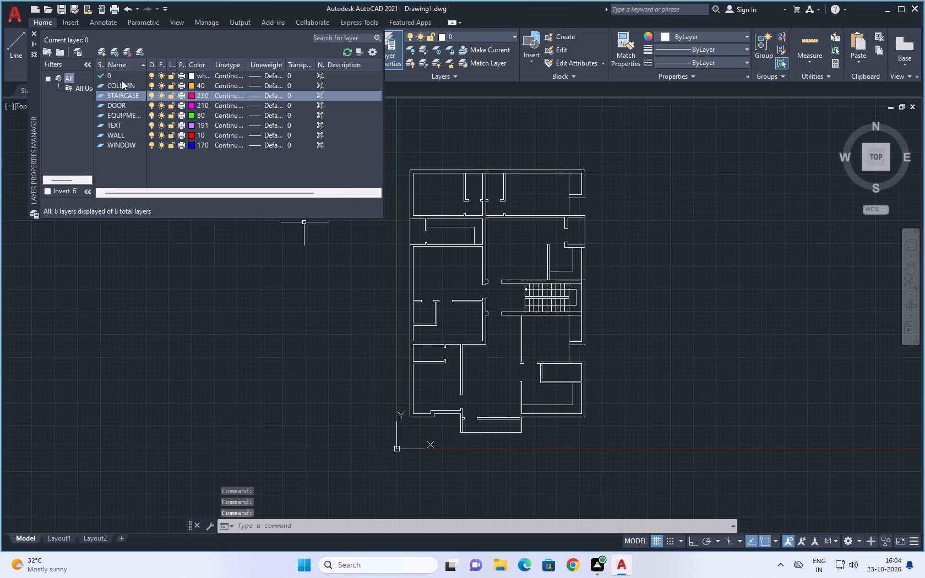
click(32, 32)
Select the entire floor plan and assign it to the WALL layer, accepting index colour 10 for that layer.
scroll(626, 195, down, 1)
middle_drag(632, 199, 607, 198)
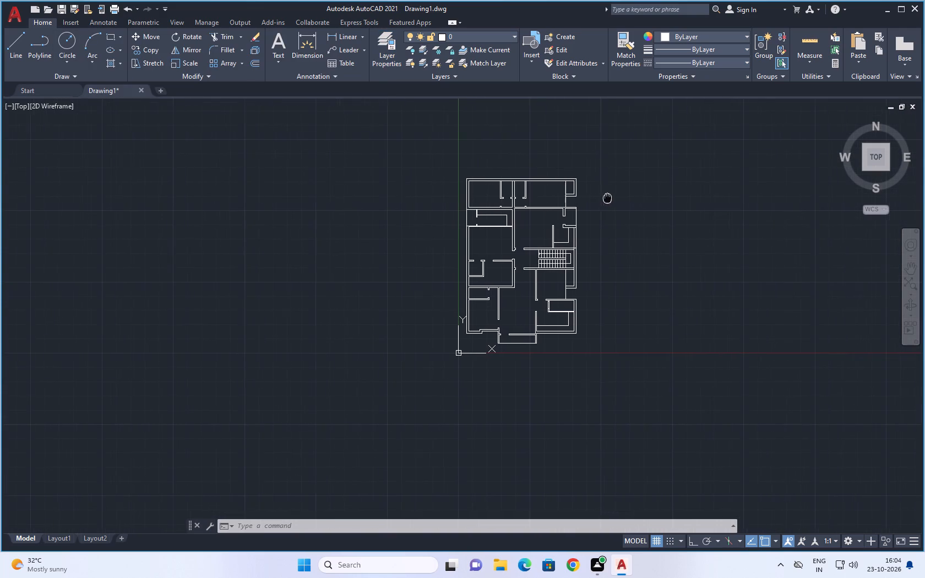
key(Escape)
key(Escape)
drag(418, 142, 632, 325)
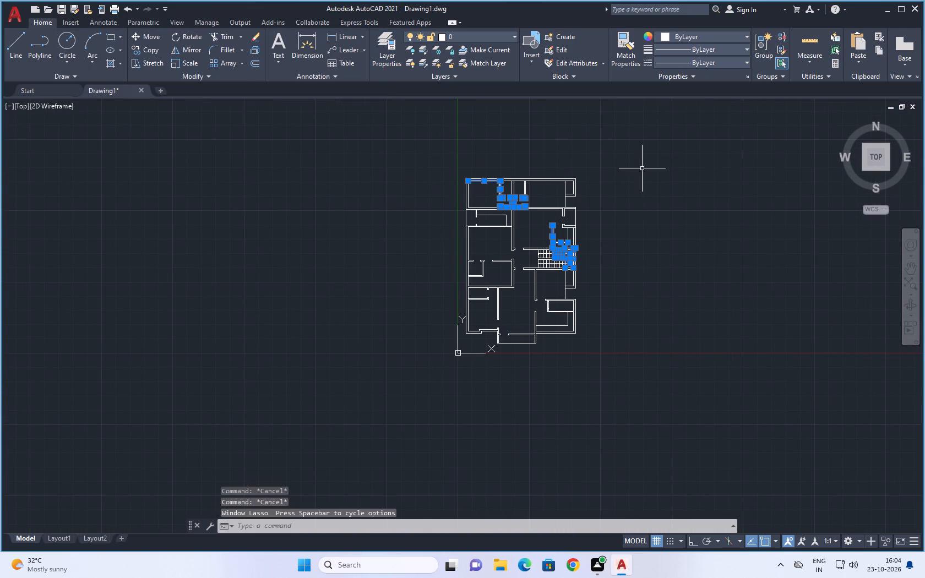
click(636, 123)
click(453, 355)
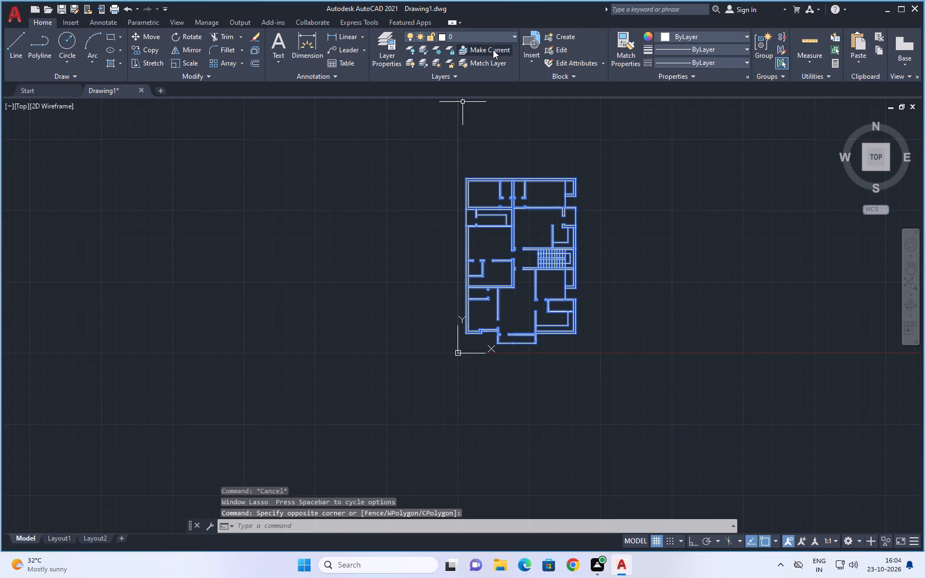
click(501, 35)
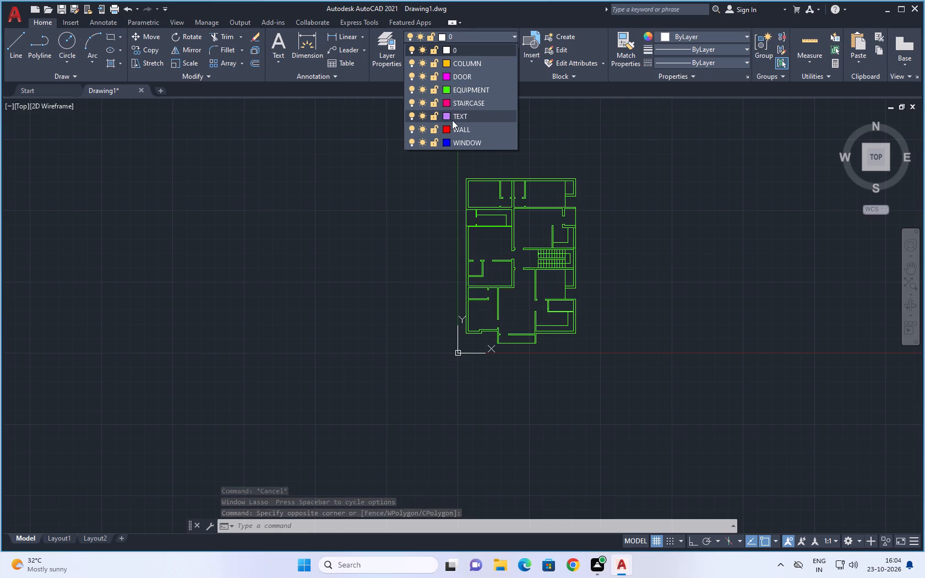
click(446, 128)
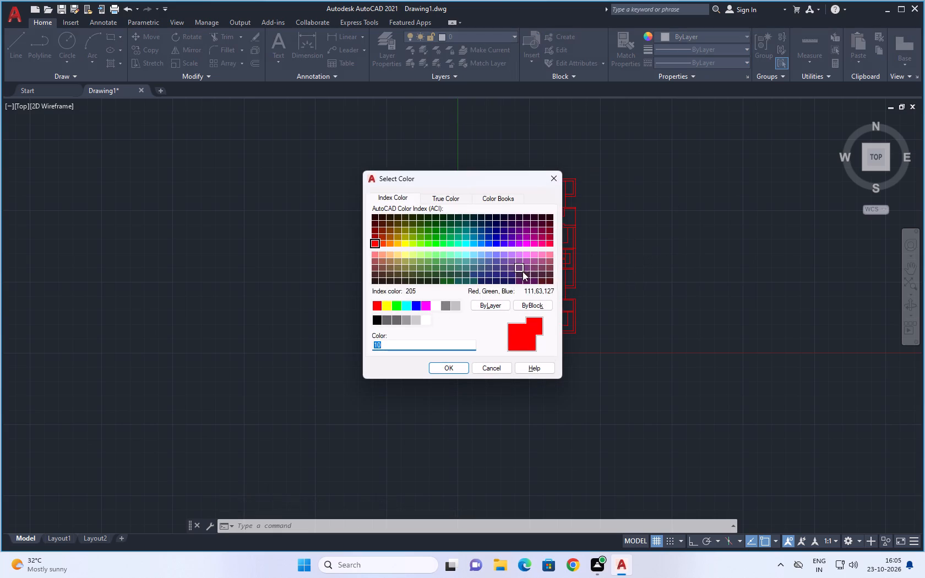
click(459, 370)
key(Escape)
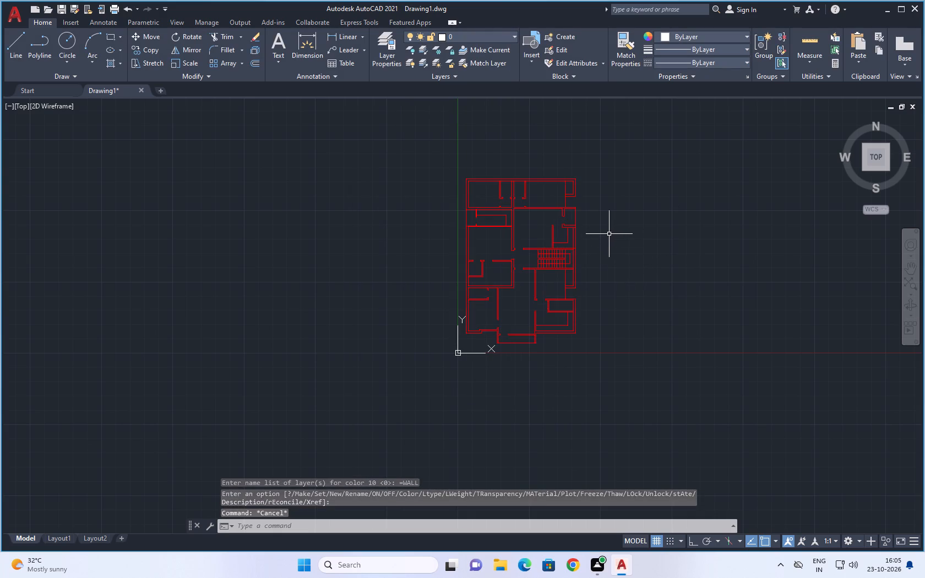
Select all the staircase lines and assign them to the STAIRCASE layer, accepting index colour 230 for that layer.
key(Escape)
scroll(590, 217, up, 2)
middle_drag(591, 208, 616, 155)
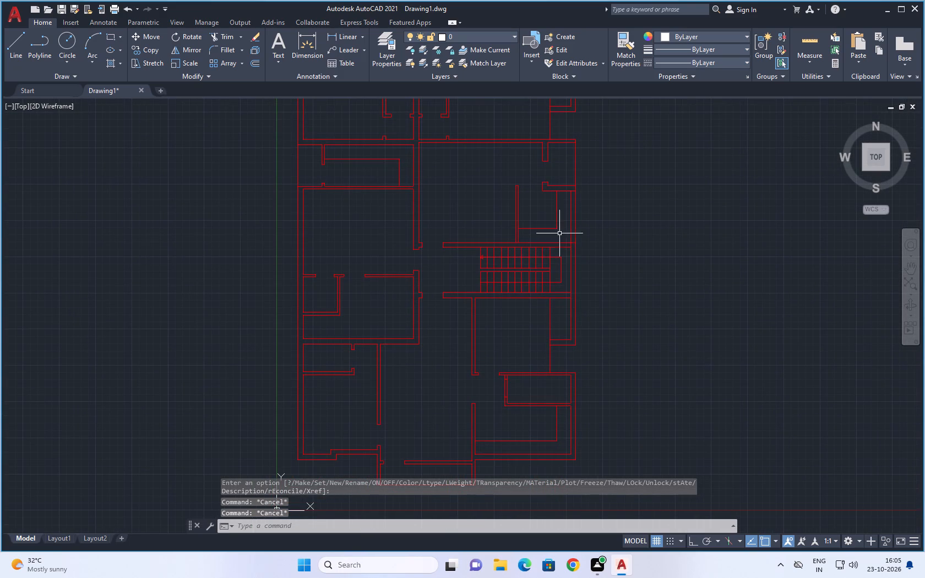
middle_drag(635, 246, 635, 227)
scroll(509, 255, up, 2)
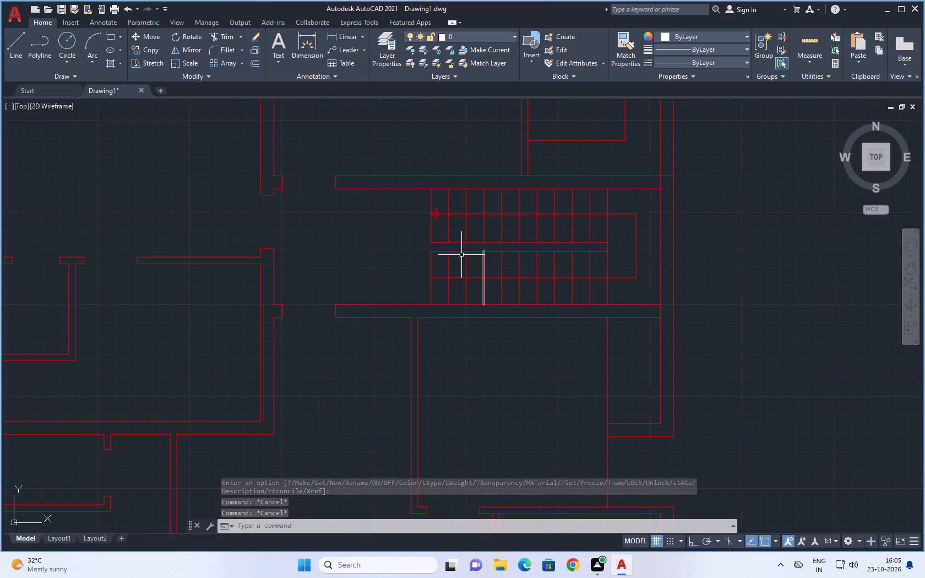
click(378, 230)
key(Escape)
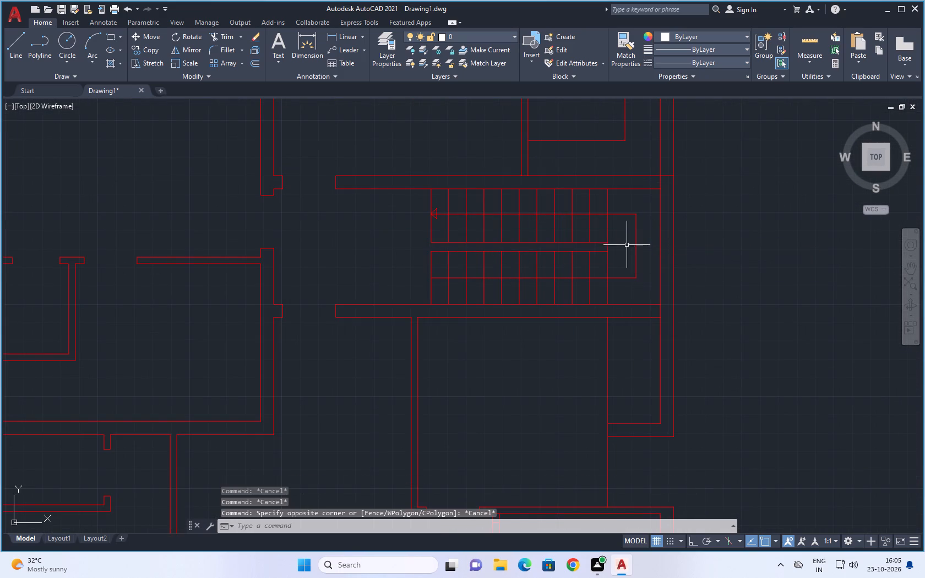
click(646, 204)
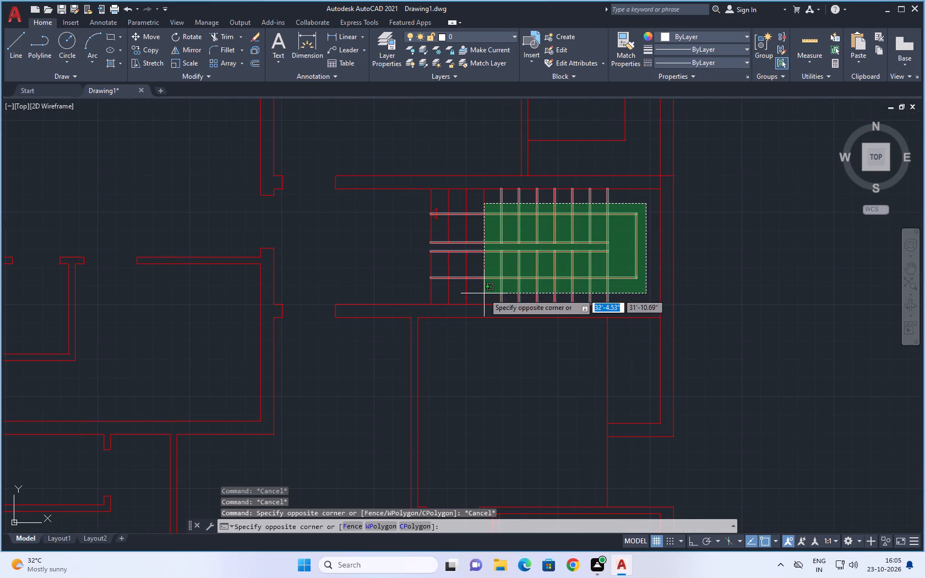
click(401, 300)
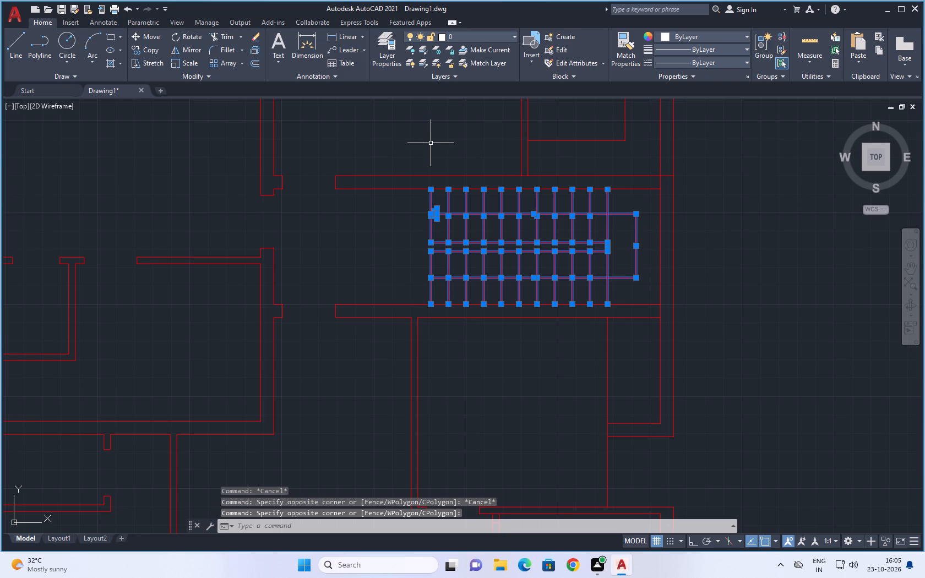
click(505, 37)
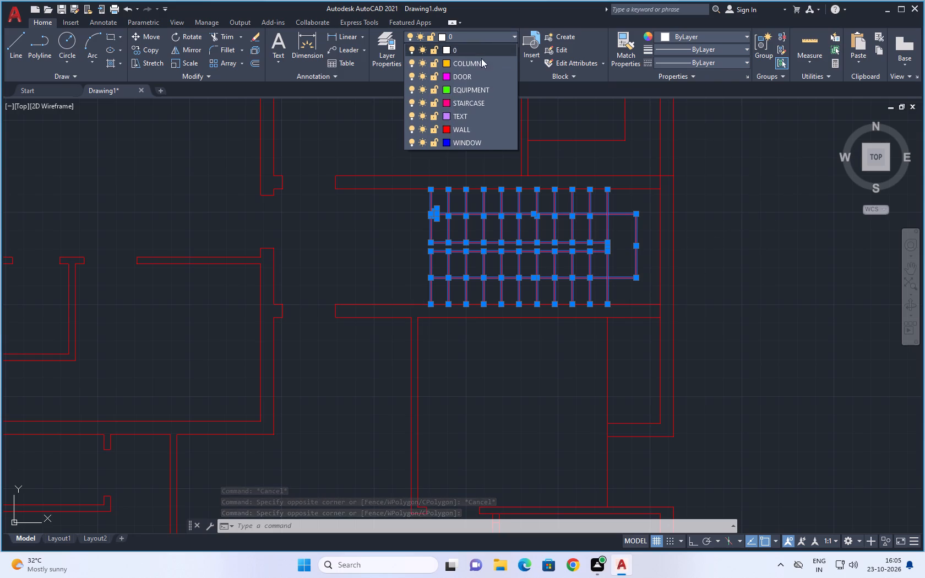
click(444, 100)
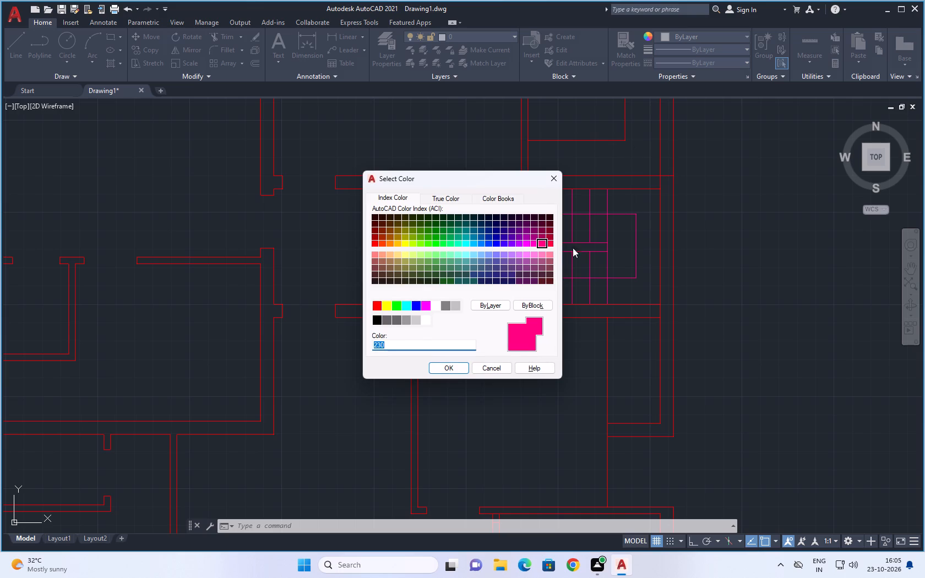
click(453, 363)
click(844, 237)
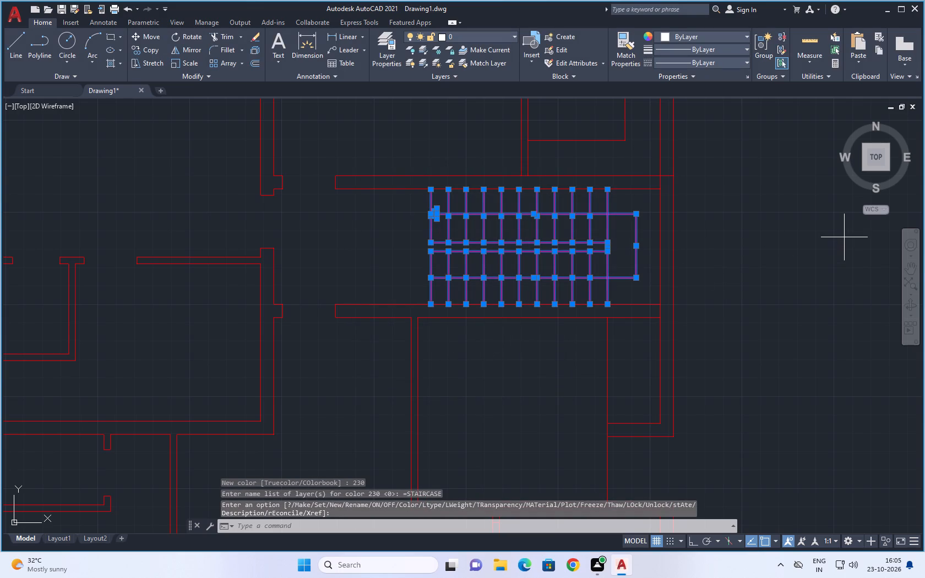
click(792, 253)
click(792, 257)
key(Escape)
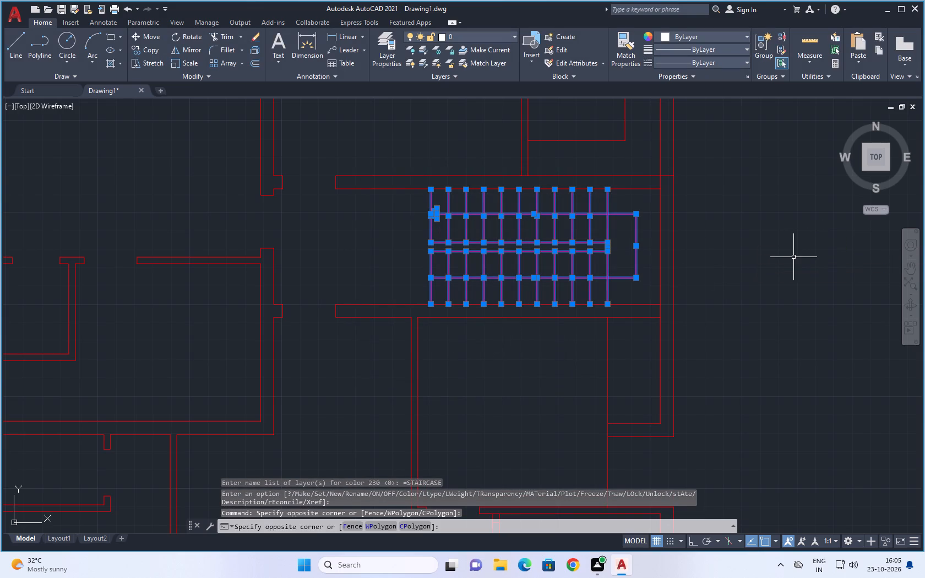
key(Escape)
Change the STAIRCASE layer's colour to green, index colour 90.
scroll(793, 257, down, 2)
middle_drag(793, 257, 650, 297)
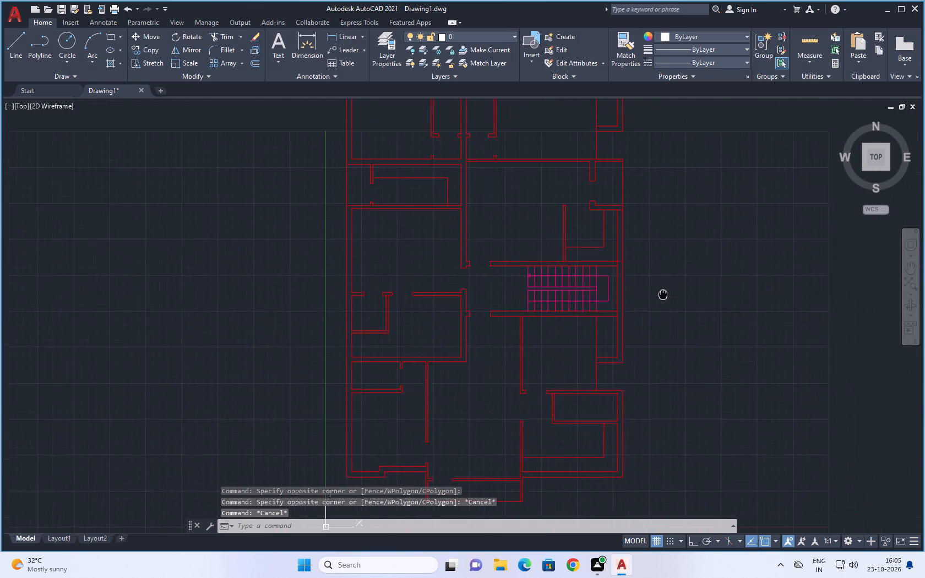
middle_drag(650, 297, 650, 297)
scroll(646, 297, down, 1)
middle_drag(673, 291, 606, 260)
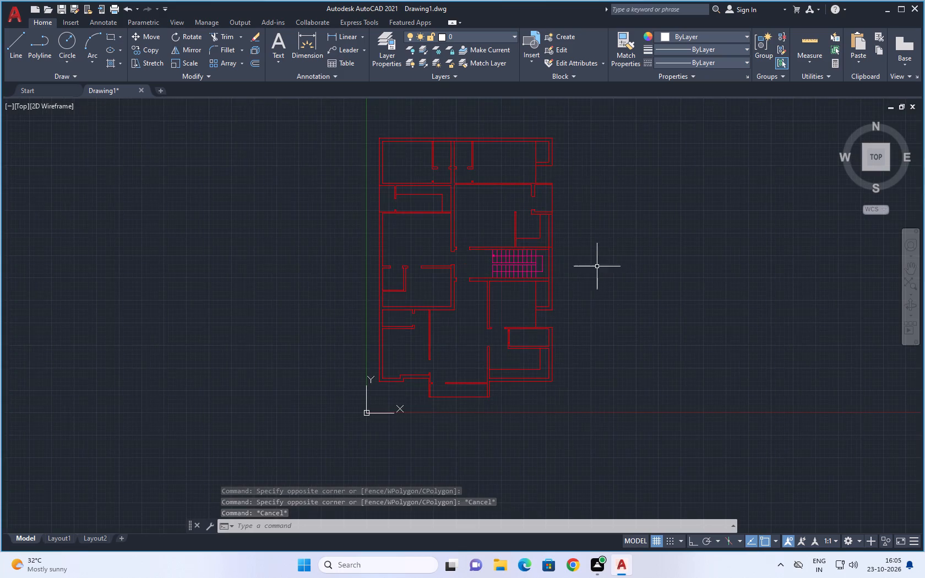
scroll(542, 266, up, 3)
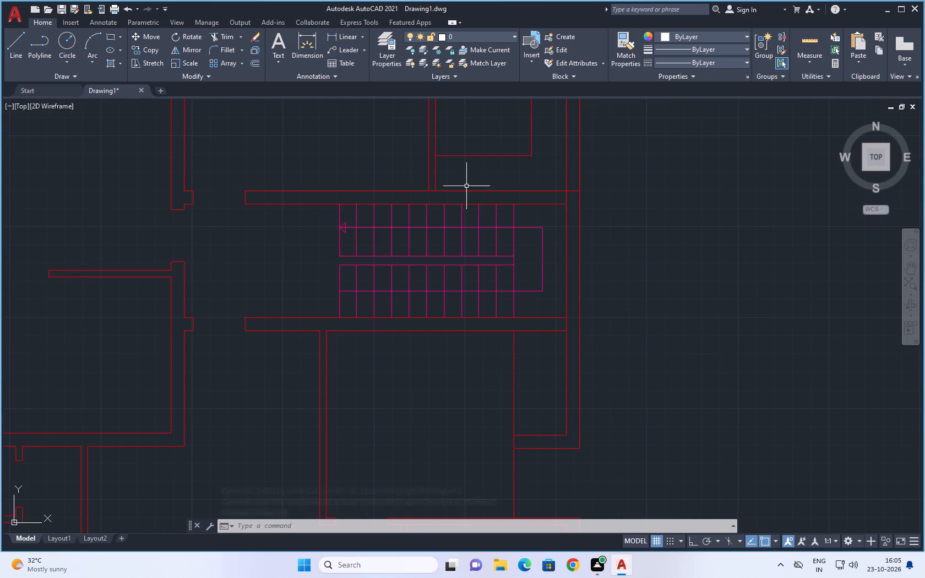
click(495, 36)
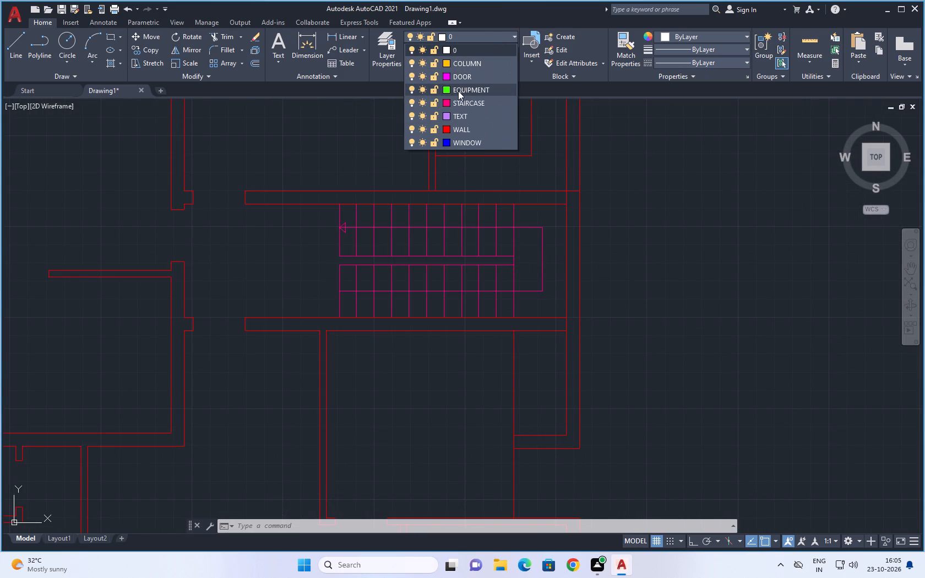
click(445, 101)
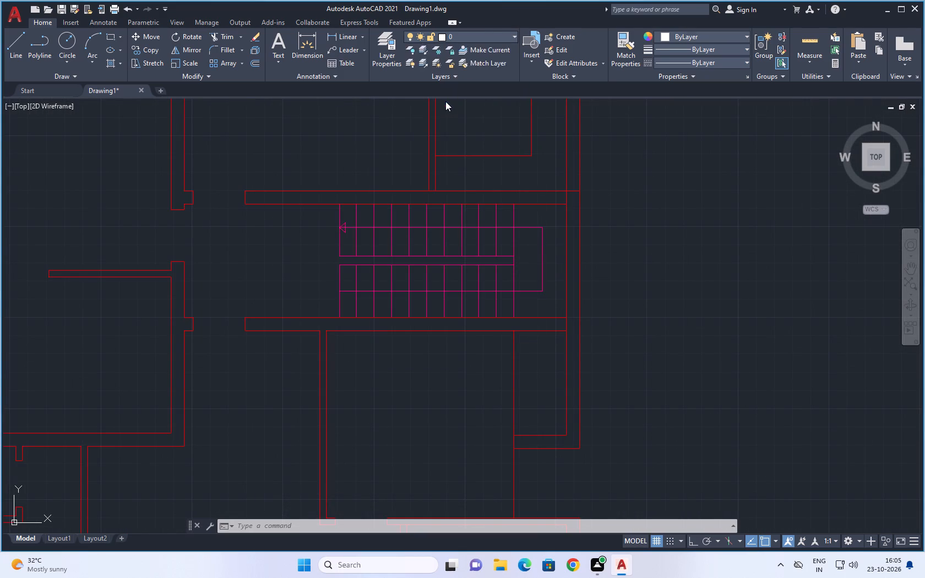
click(434, 244)
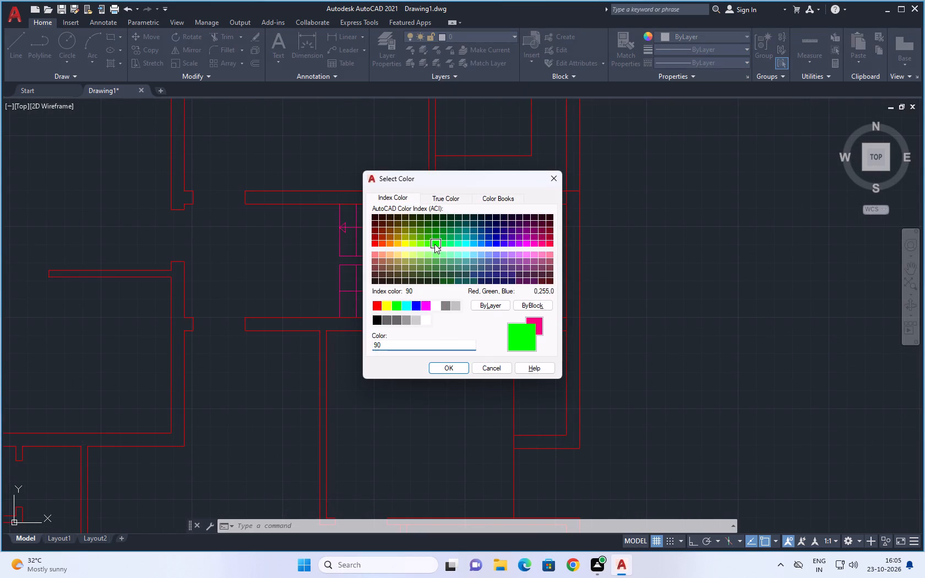
click(457, 368)
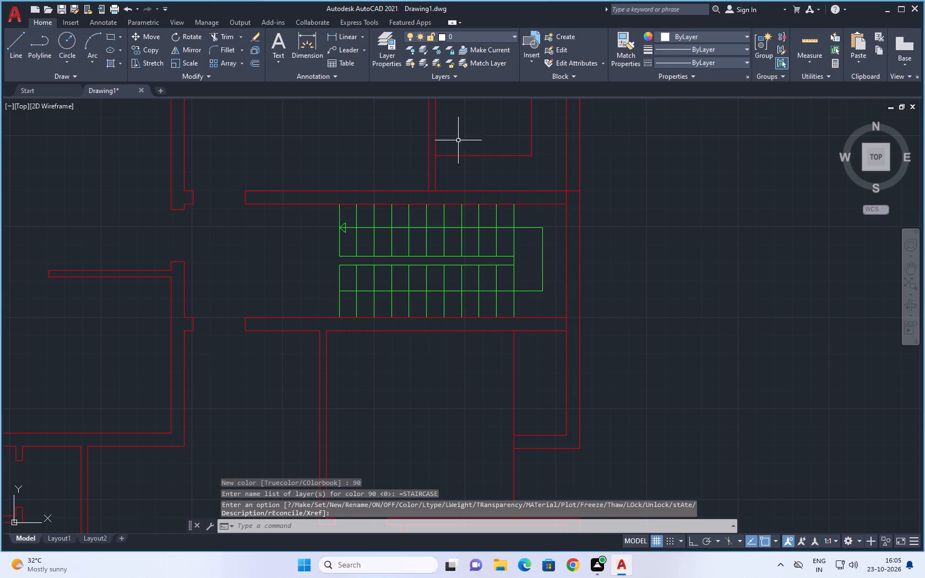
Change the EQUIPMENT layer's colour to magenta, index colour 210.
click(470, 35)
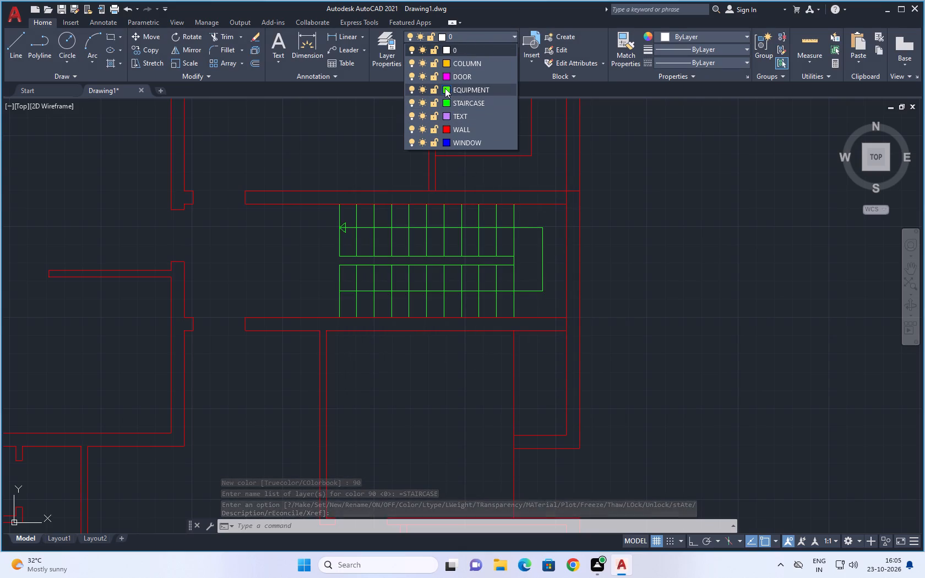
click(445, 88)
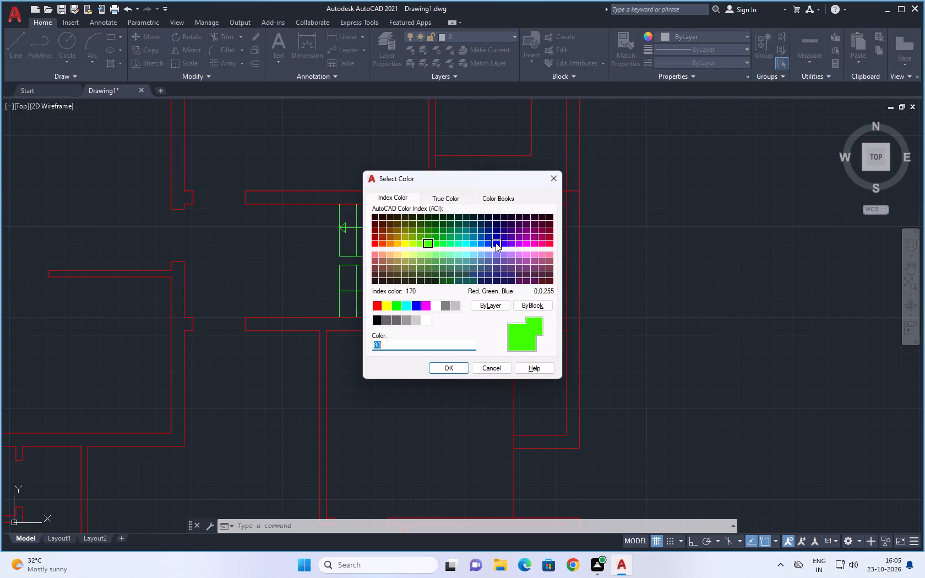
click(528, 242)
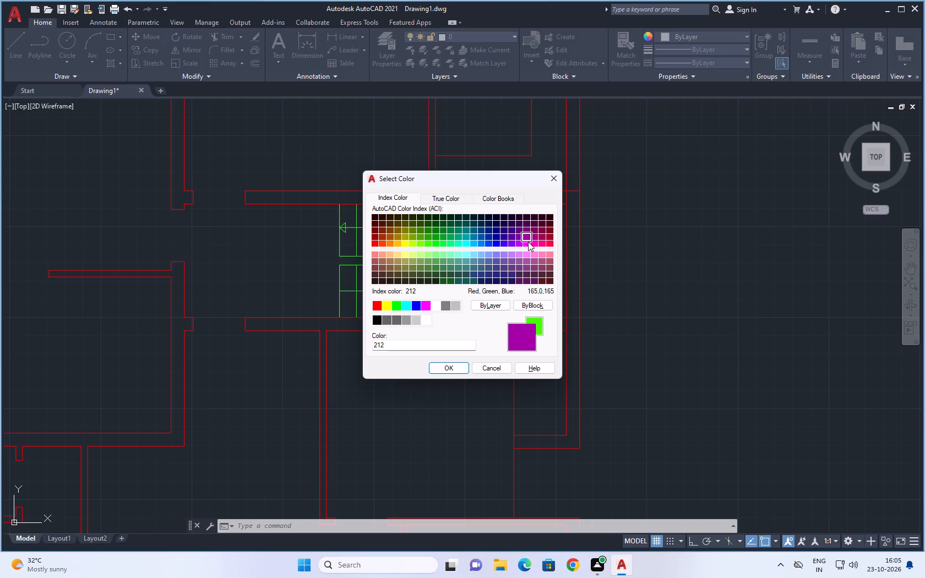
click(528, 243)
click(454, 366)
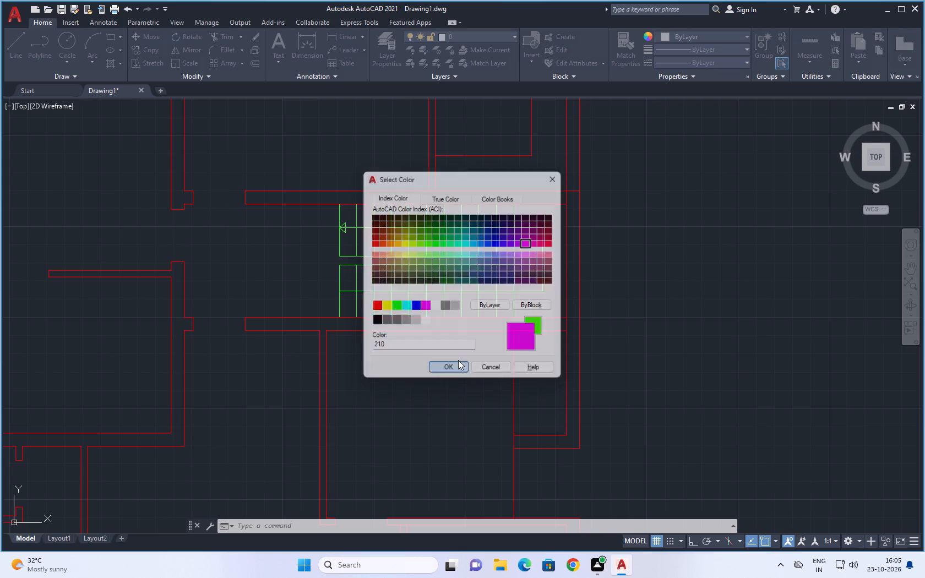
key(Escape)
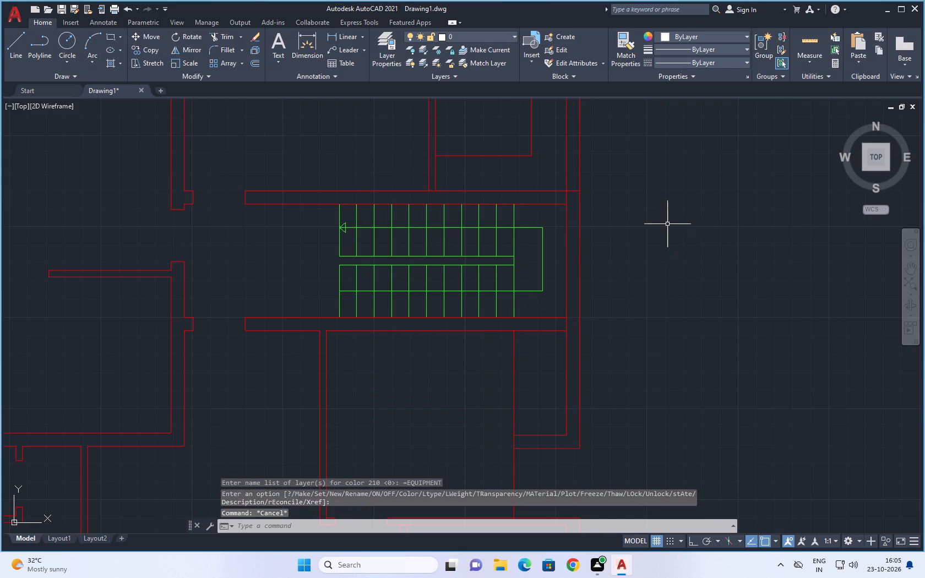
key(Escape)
Make EQUIPMENT the current layer and set its colour to light cyan, index colour 131.
click(498, 37)
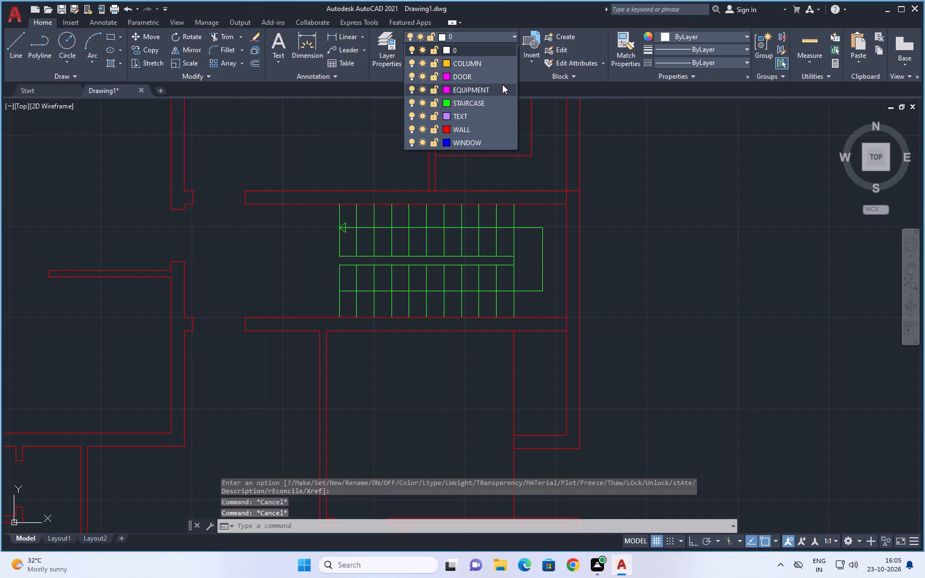
click(502, 86)
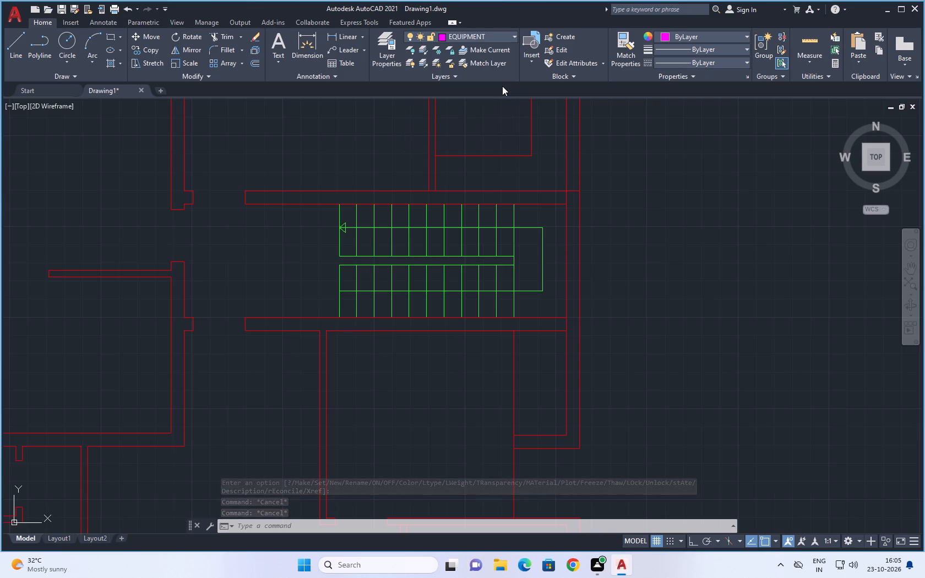
click(442, 36)
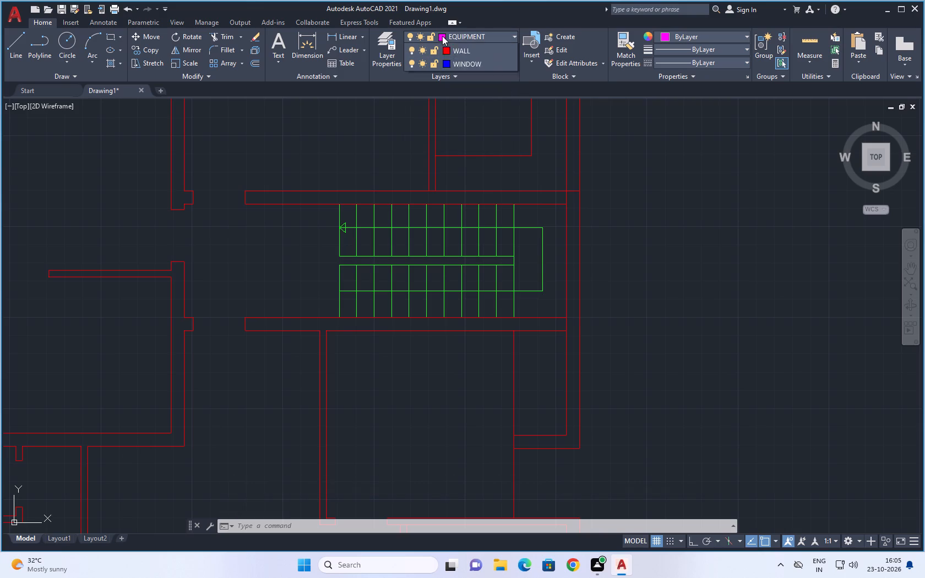
click(445, 89)
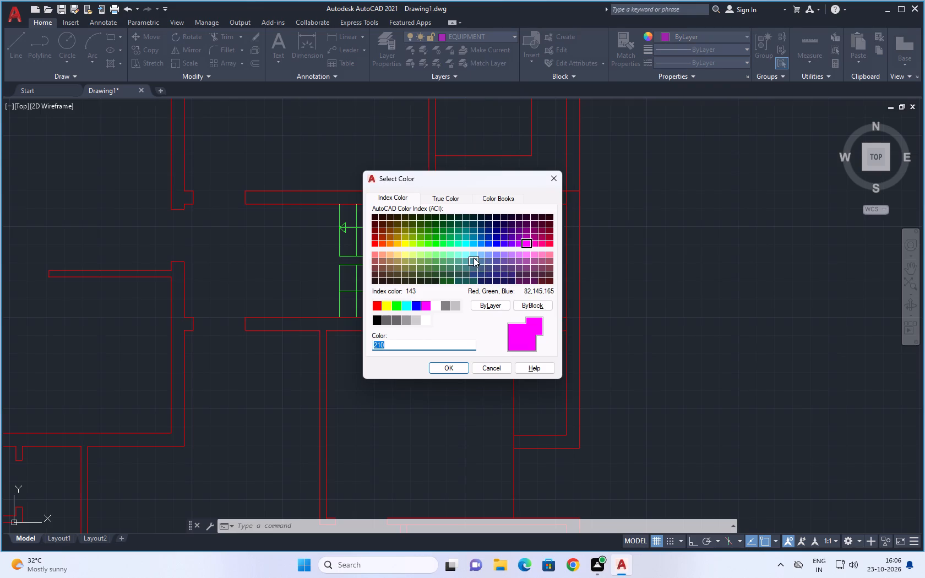
click(465, 253)
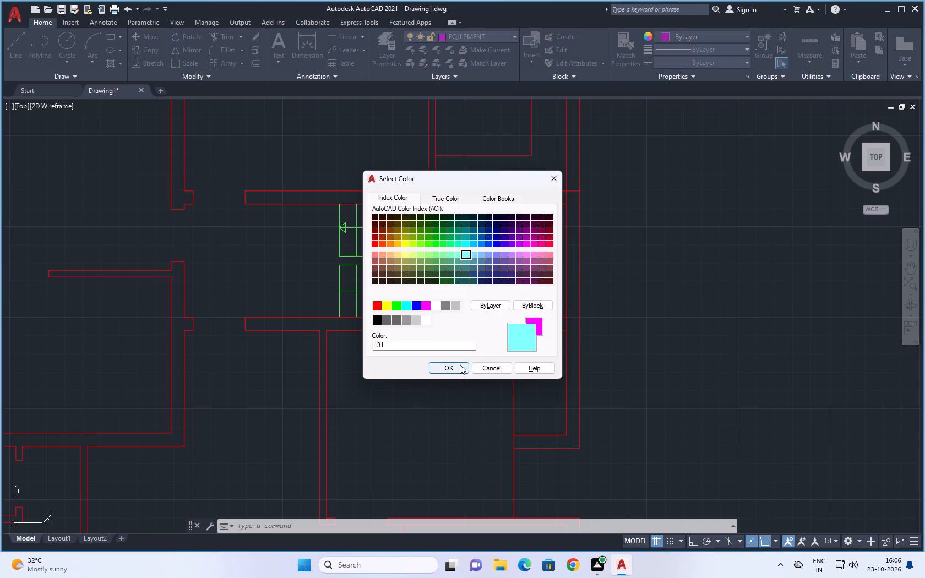
click(460, 364)
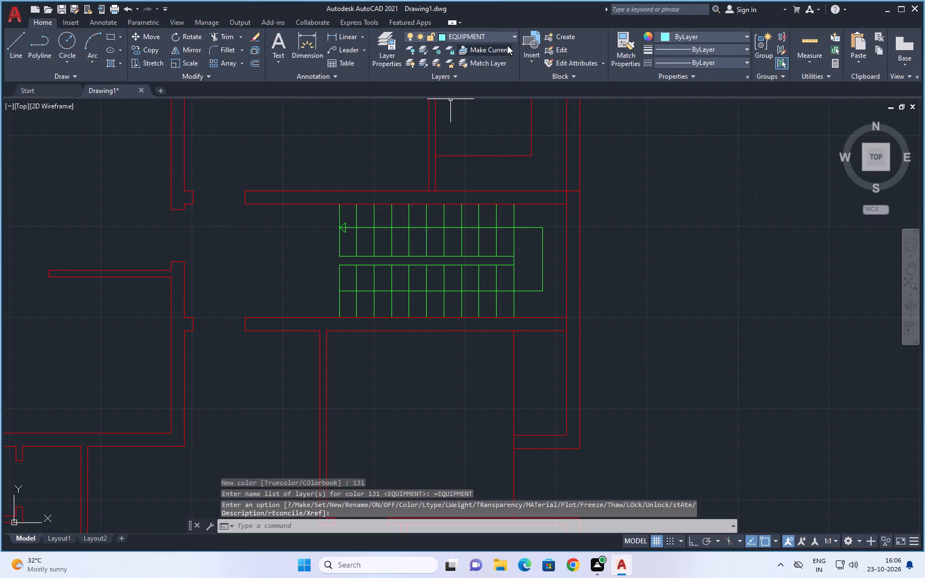
Make DOOR the current layer.
click(508, 34)
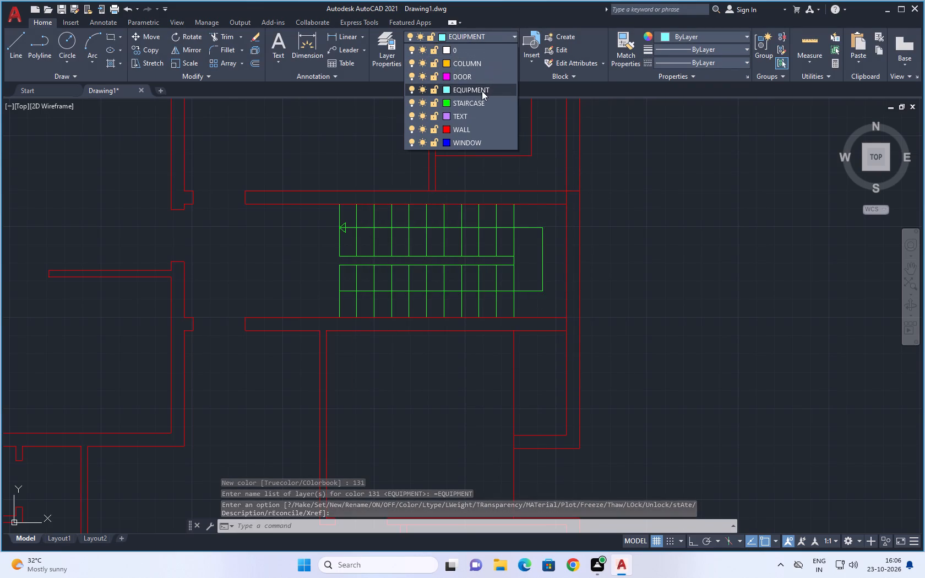
click(487, 79)
scroll(662, 215, down, 2)
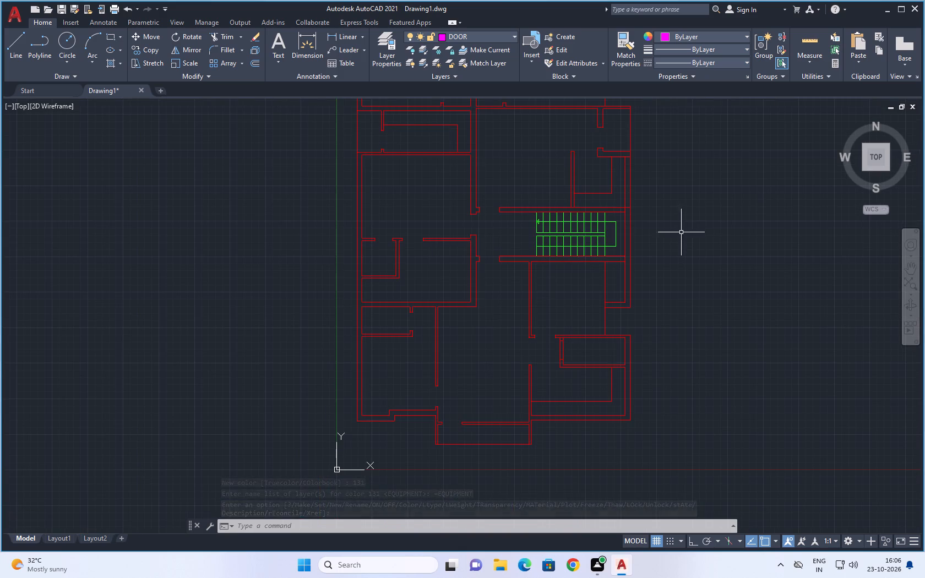
key(Escape)
key(Escape)
Insert the Door - Imperial block from the architectural tool palette into the empty area east of the floor plan, and close the palette.
middle_drag(709, 231, 665, 282)
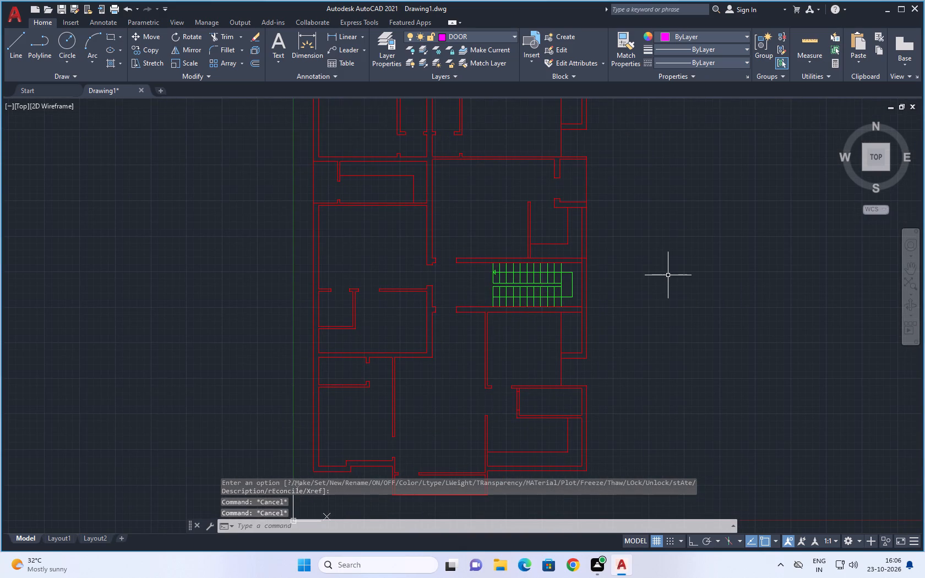
key(ctrl+3)
drag(463, 95, 585, 168)
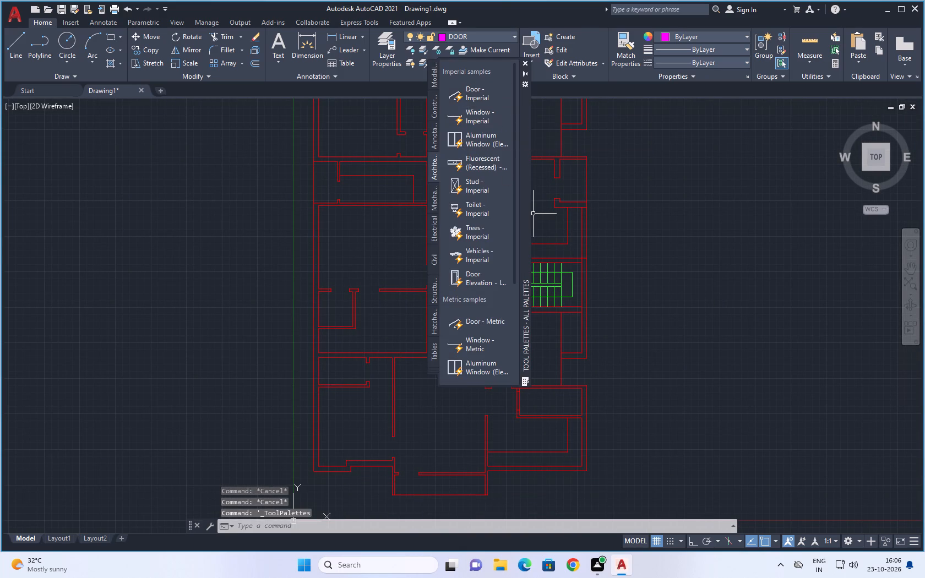
drag(585, 168, 754, 227)
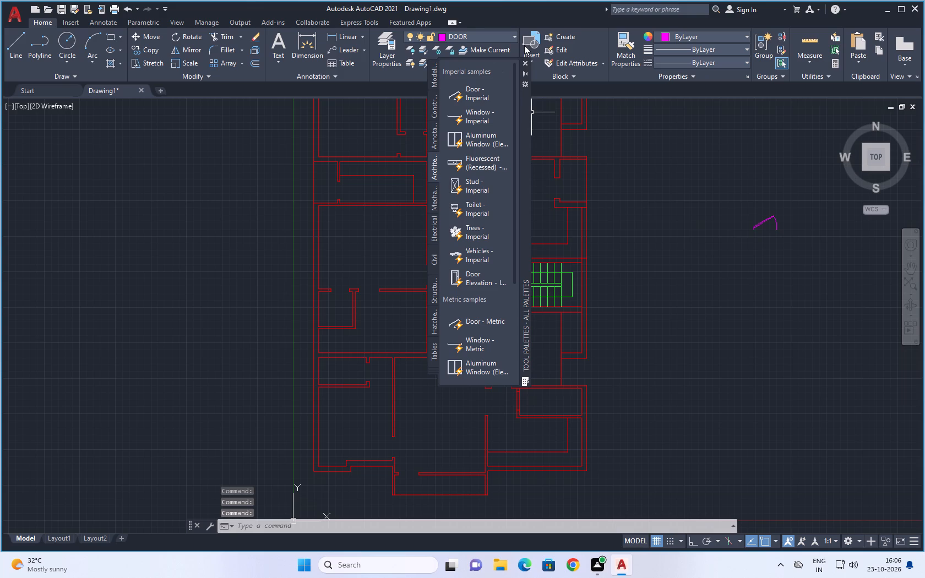
click(526, 62)
middle_drag(810, 231, 716, 258)
key(Escape)
key(Escape)
Set the door block east of the floor plan to its Open 90º state.
click(671, 250)
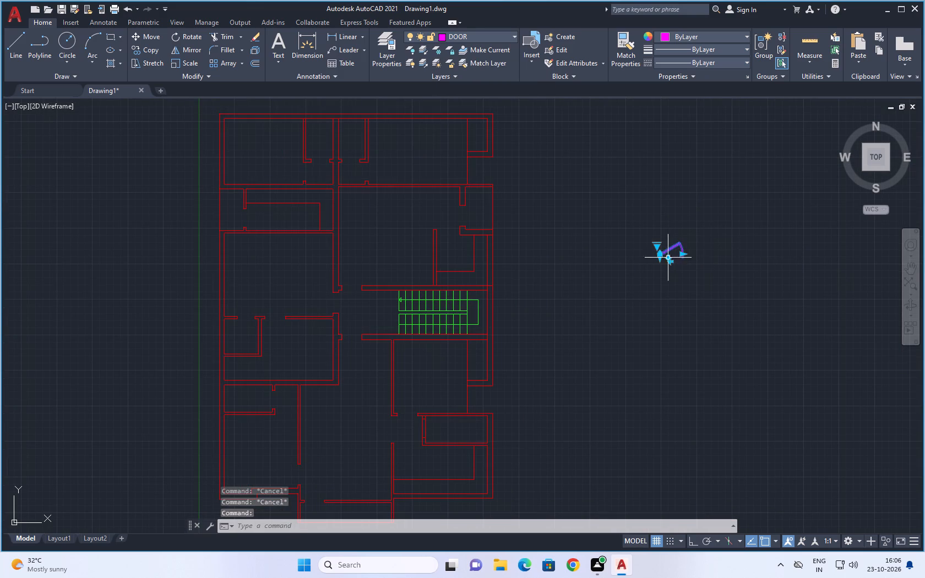
scroll(657, 244, up, 3)
click(645, 254)
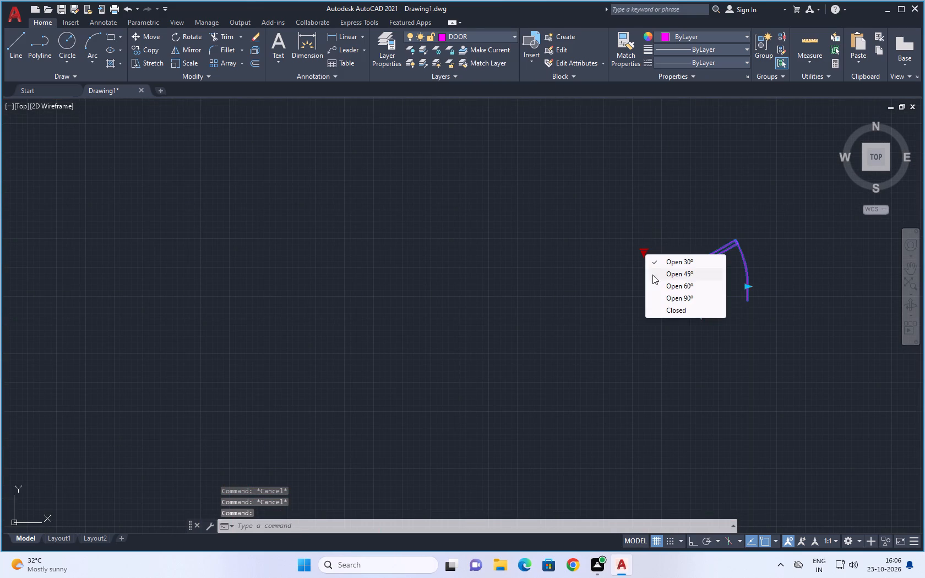
click(672, 297)
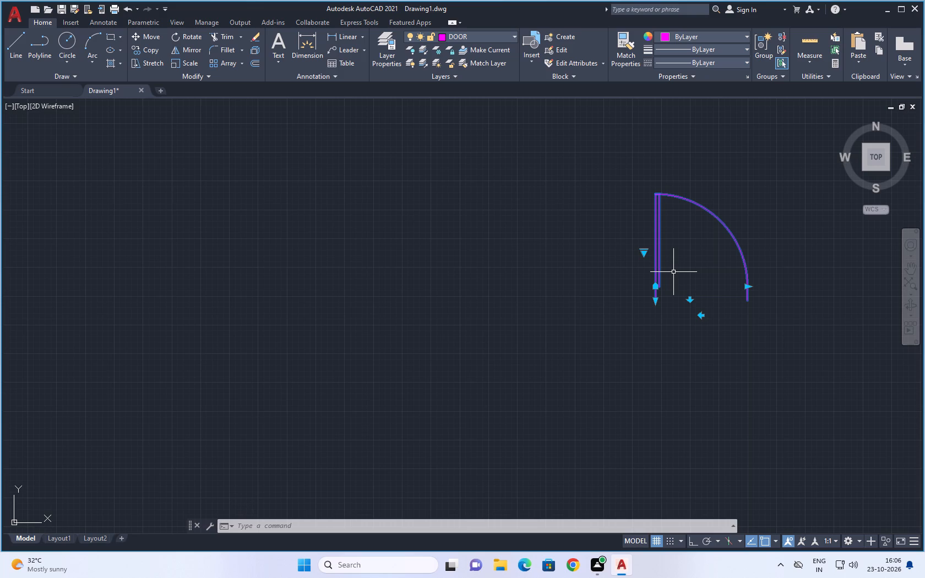
scroll(684, 272, down, 2)
middle_drag(711, 260, 705, 256)
key(Escape)
key(Escape)
Copy the 90º door by its lower-left endpoint into the opening at the west end of the wall north of the staircase.
click(714, 199)
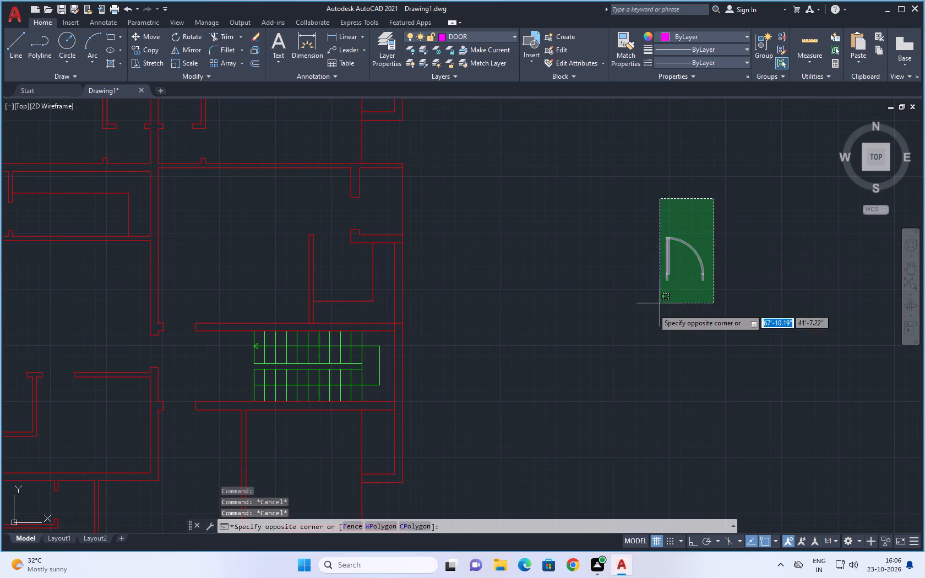
click(635, 318)
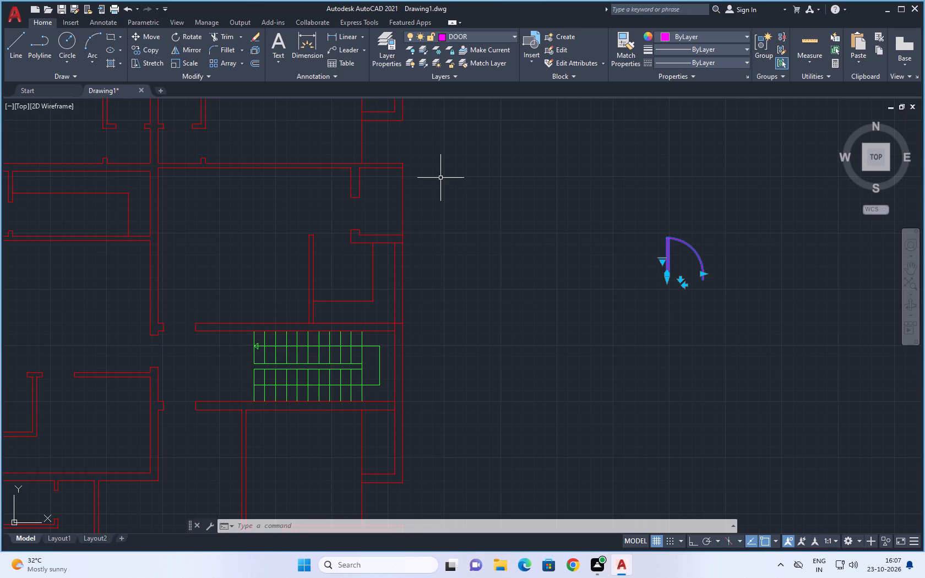
key(ctrl+c)
scroll(668, 288, up, 3)
scroll(521, 237, down, 1)
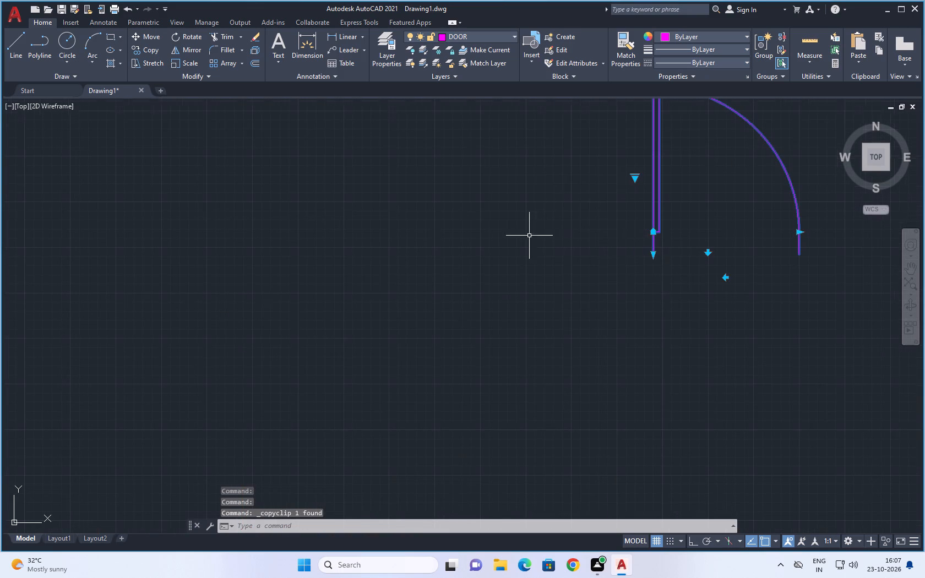
click(147, 51)
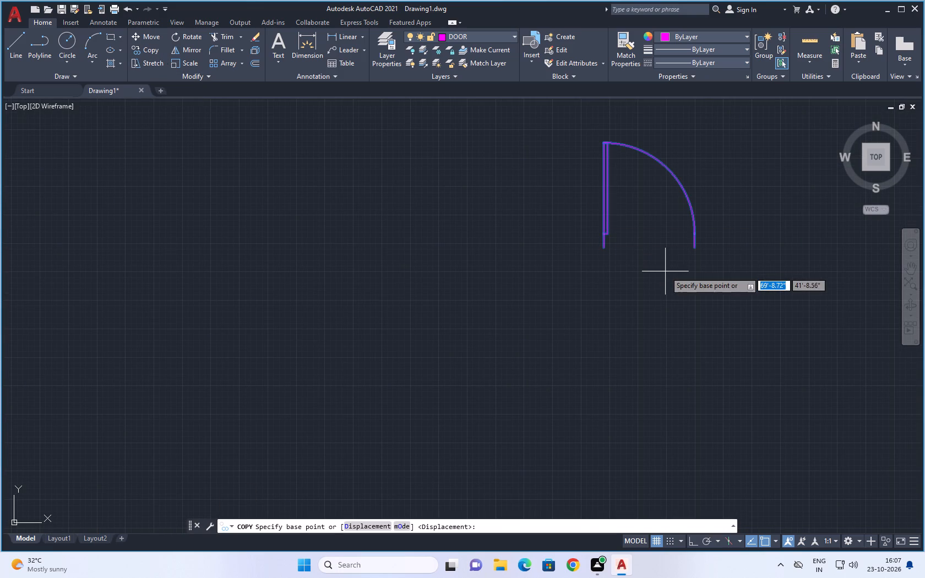
click(605, 250)
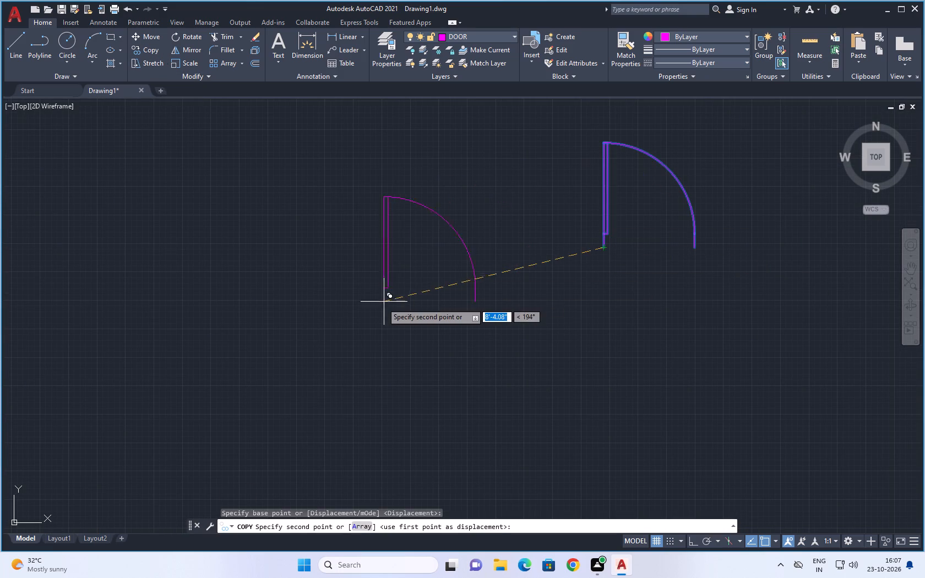
scroll(380, 309, down, 6)
middle_drag(380, 324, 486, 212)
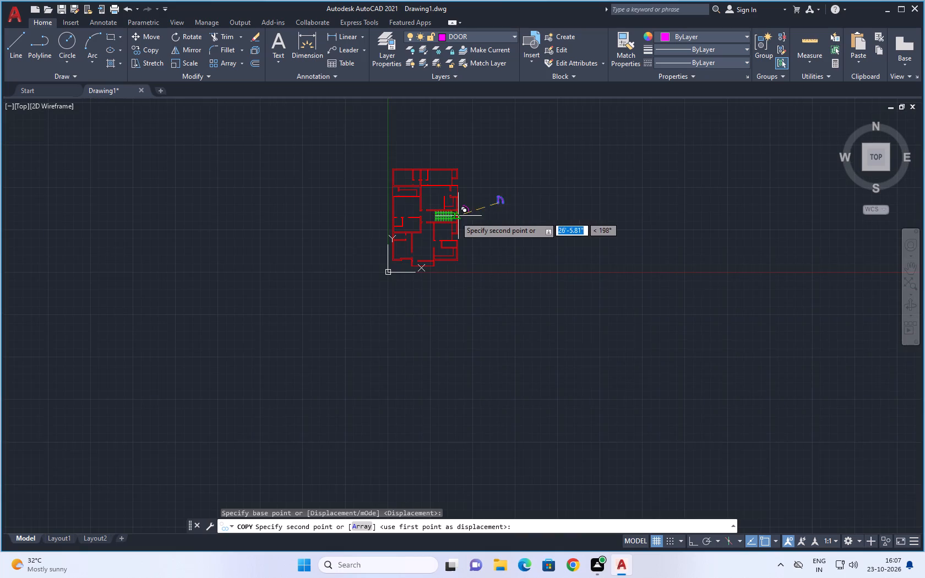
scroll(440, 219, up, 4)
middle_drag(367, 198, 453, 250)
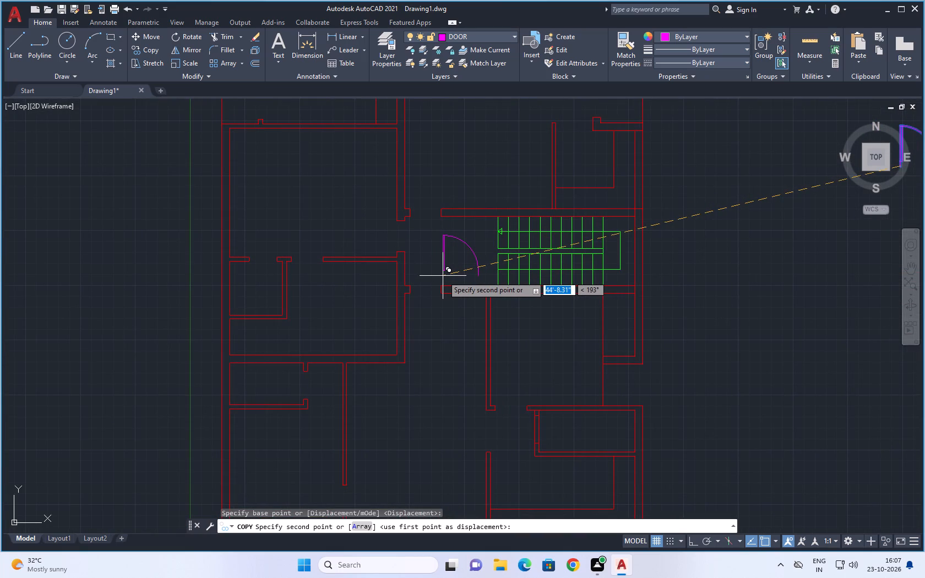
scroll(420, 237, up, 3)
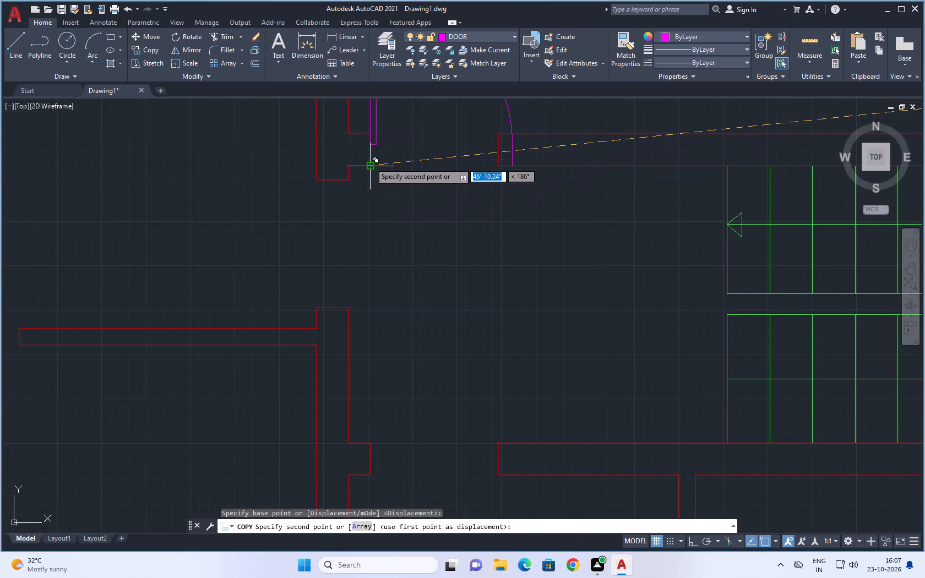
click(371, 162)
Place another door copy at the west jamb of the opening in the south wall of the room below the staircase.
scroll(476, 203, down, 5)
middle_drag(603, 203, 602, 204)
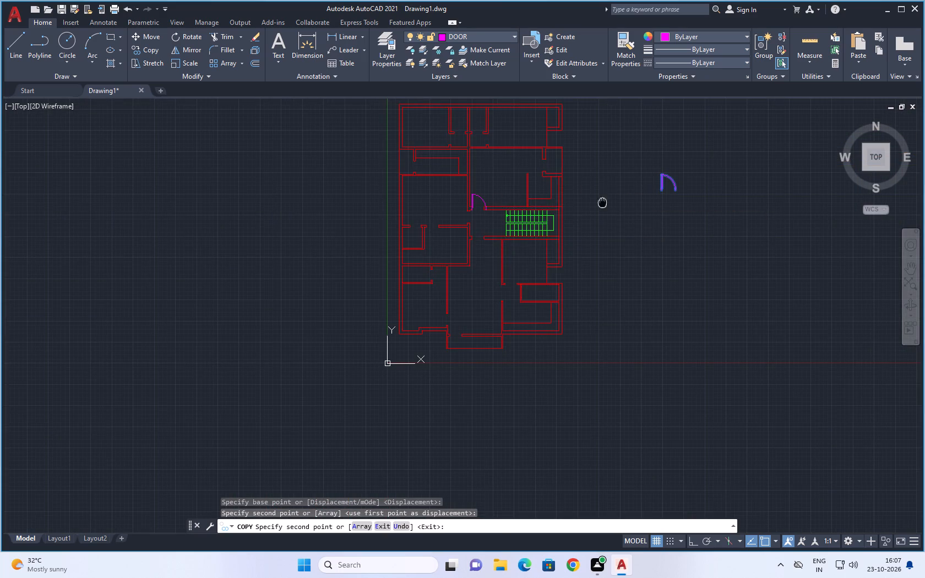
middle_drag(602, 204, 564, 235)
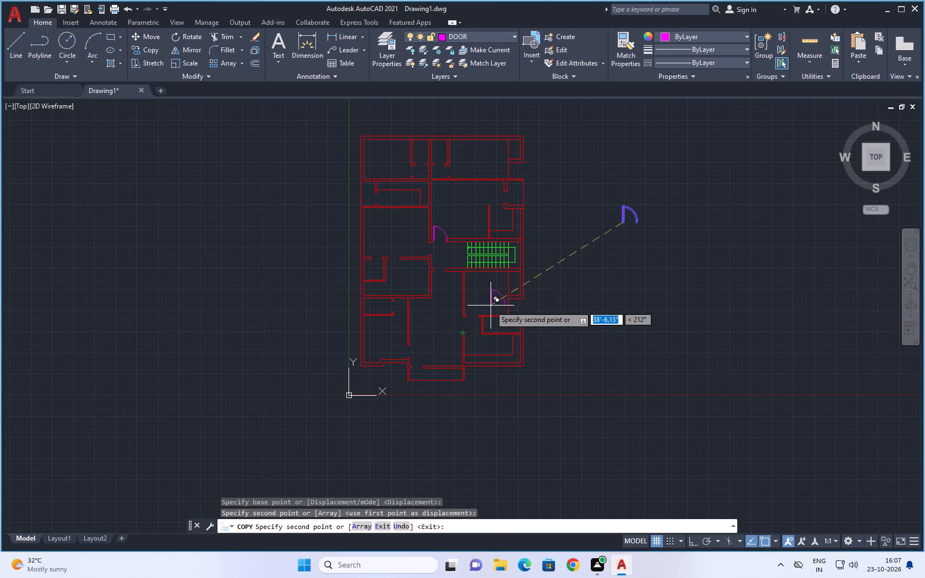
scroll(489, 306, up, 5)
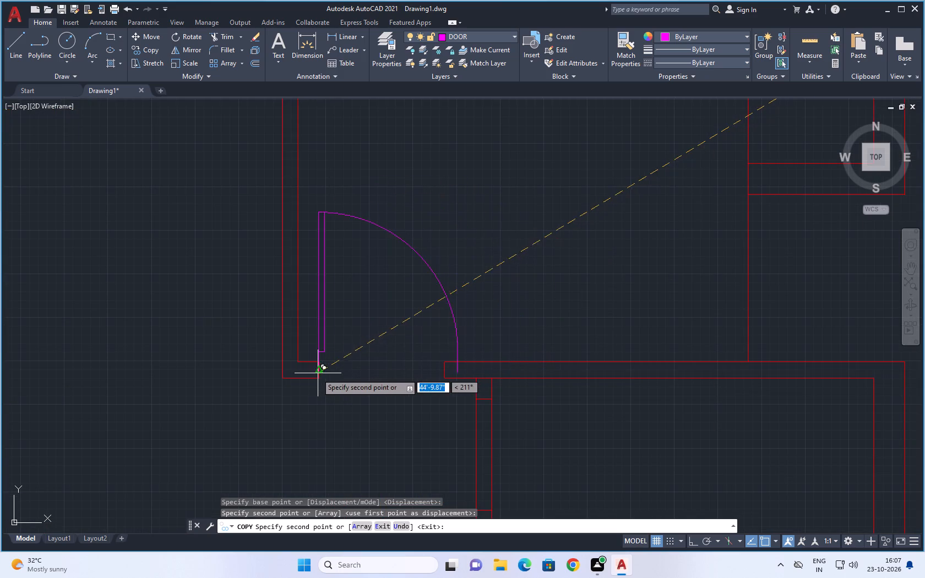
click(317, 379)
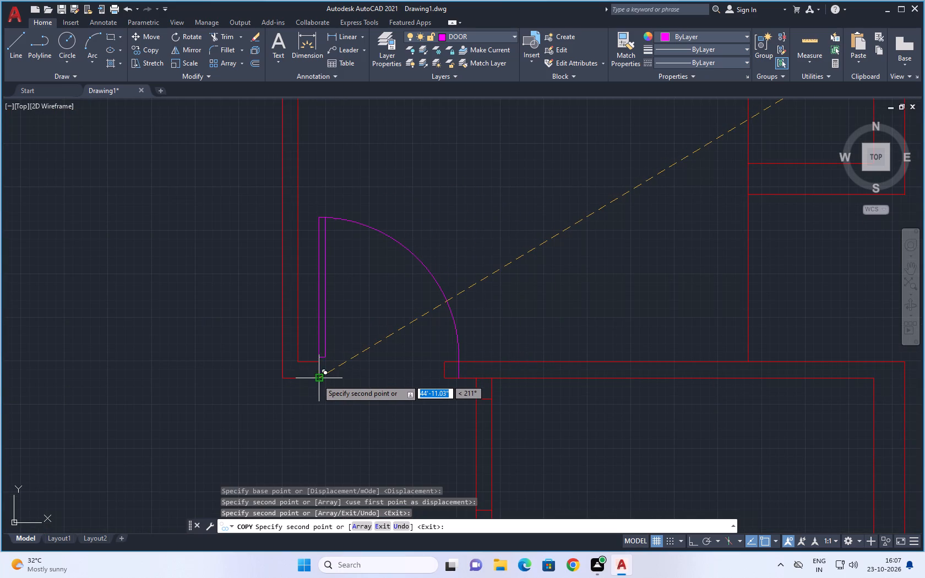
Place a third door copy in the northern row of rooms, at the opening just east of the central wall, and end copying.
scroll(485, 328, down, 2)
scroll(524, 293, down, 3)
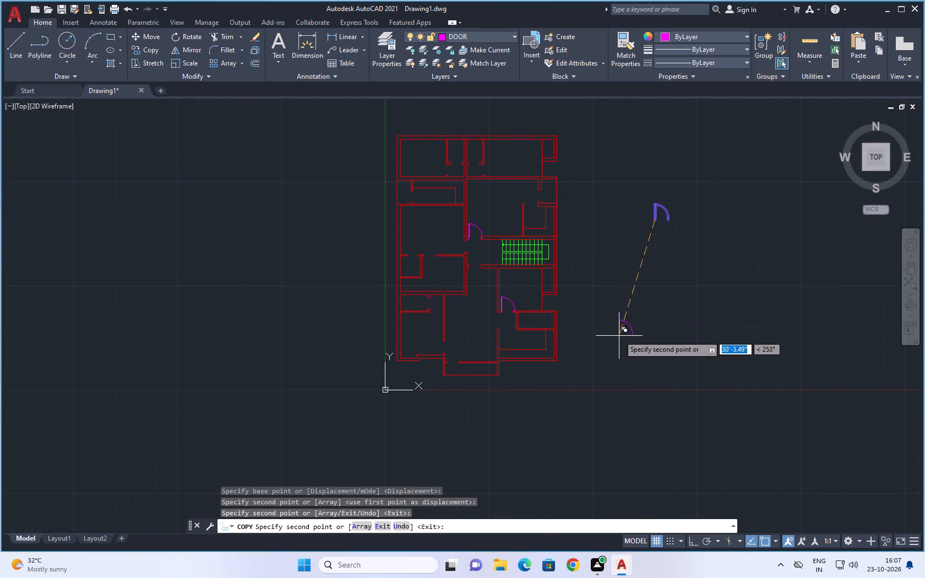
middle_drag(619, 332, 623, 296)
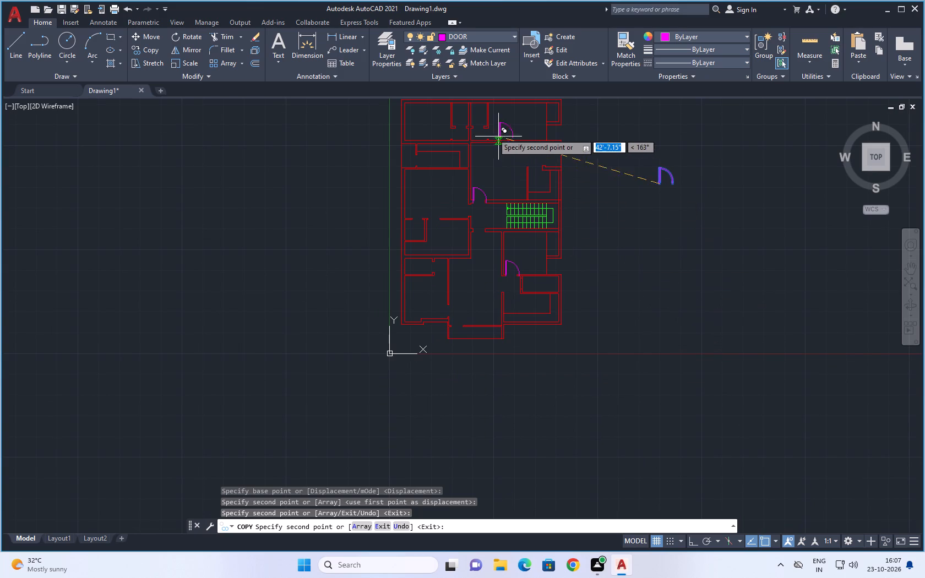
scroll(480, 128, up, 6)
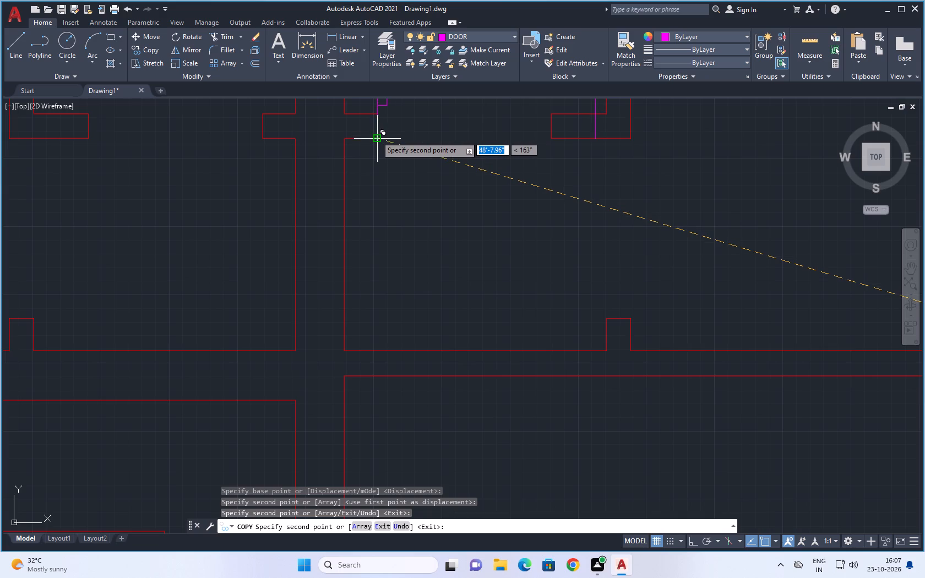
click(376, 137)
scroll(703, 165, down, 6)
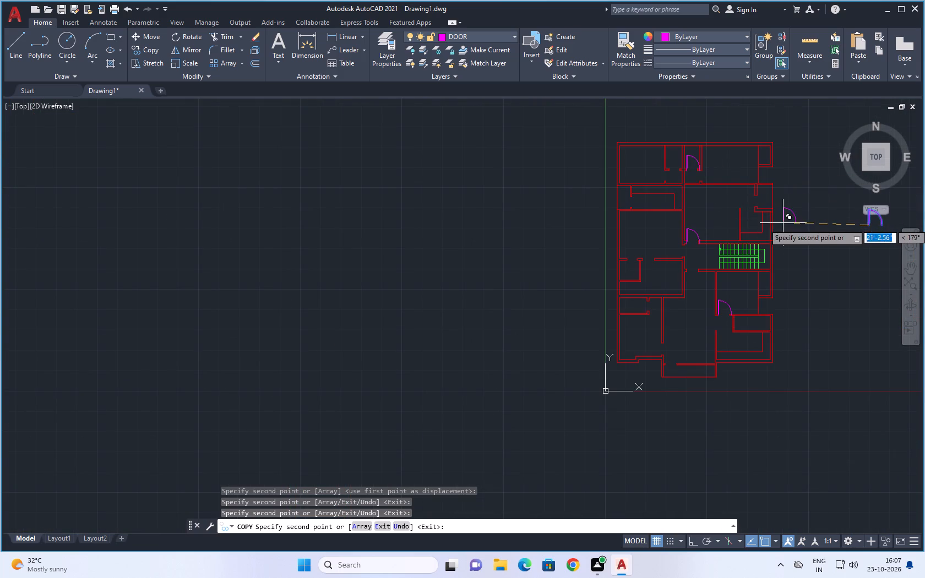
middle_drag(795, 223, 644, 210)
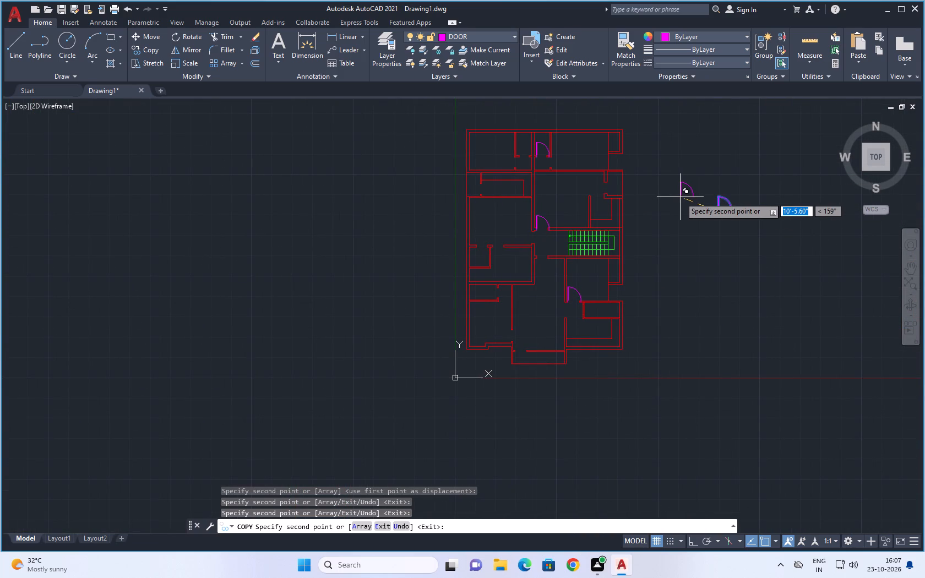
scroll(680, 197, up, 2)
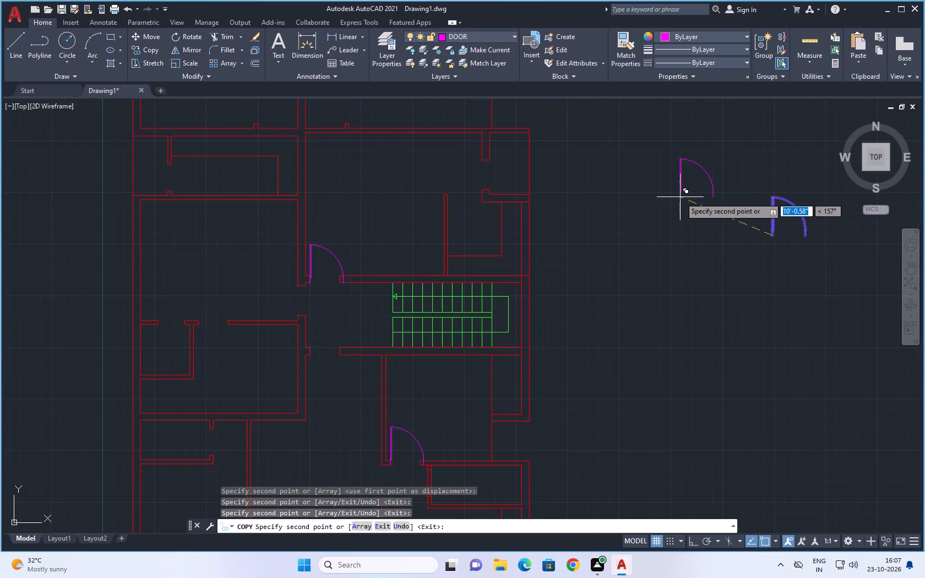
scroll(684, 215, down, 2)
middle_drag(712, 235, 641, 228)
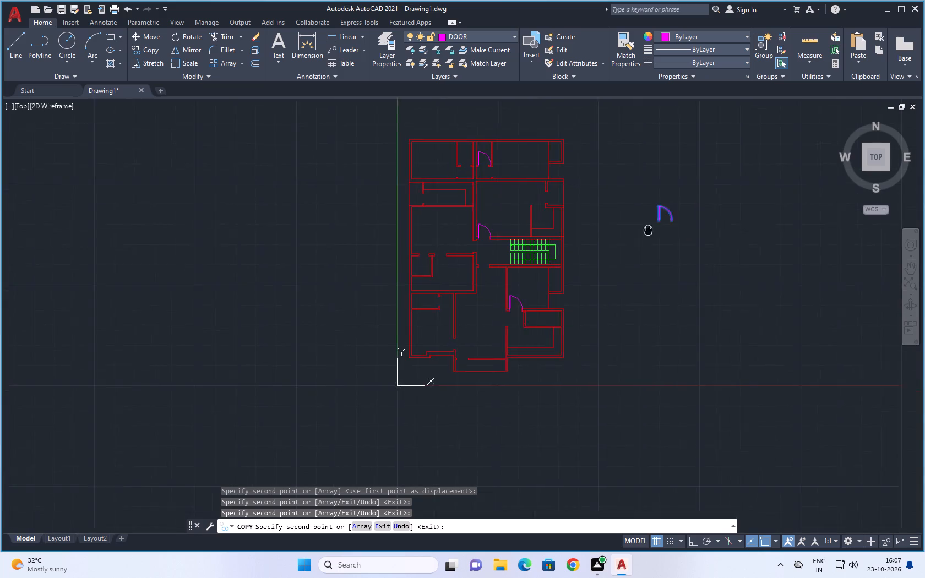
middle_drag(641, 228, 618, 221)
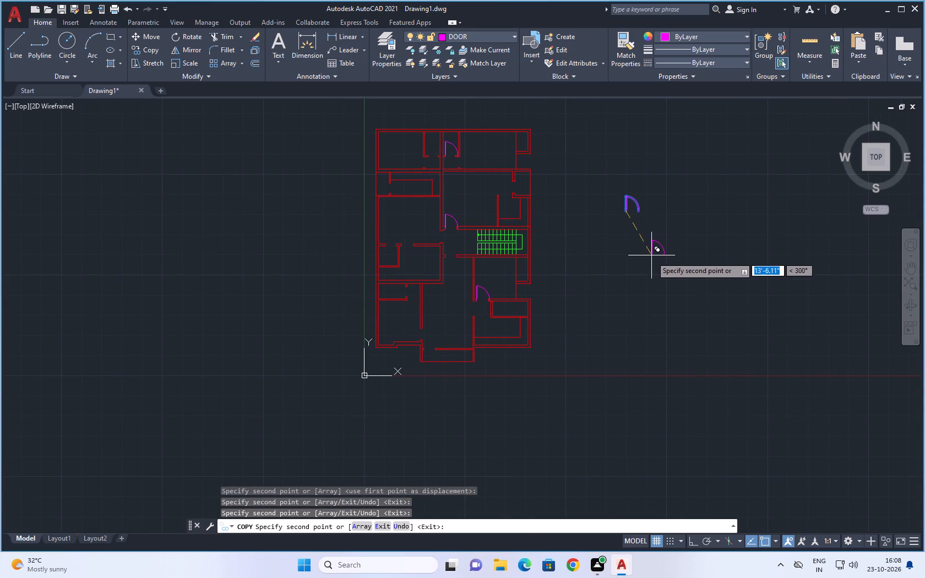
key(Escape)
key(Escape)
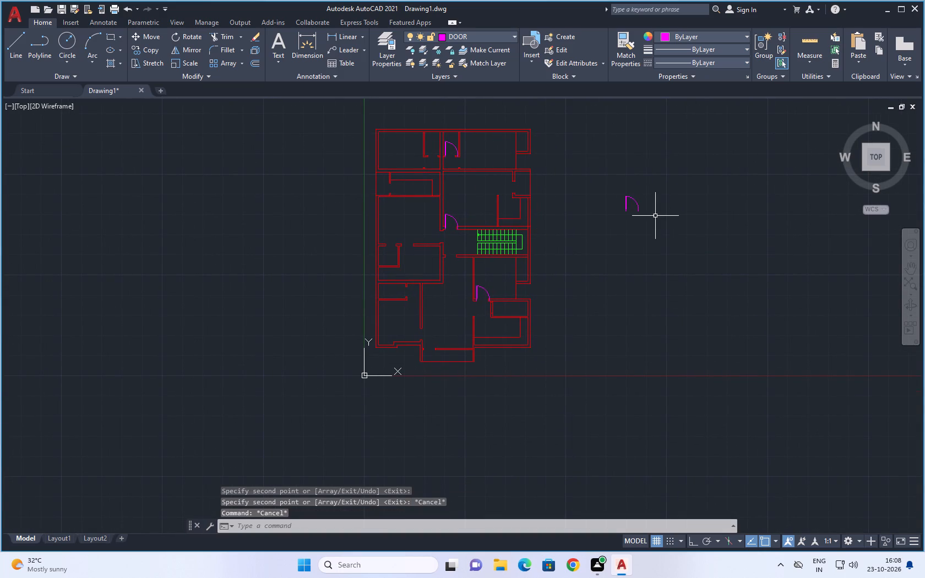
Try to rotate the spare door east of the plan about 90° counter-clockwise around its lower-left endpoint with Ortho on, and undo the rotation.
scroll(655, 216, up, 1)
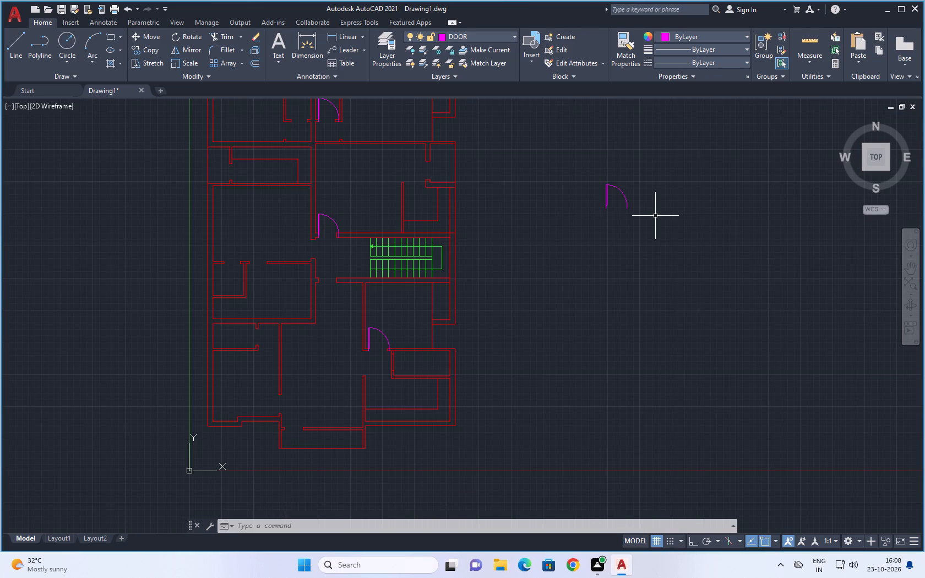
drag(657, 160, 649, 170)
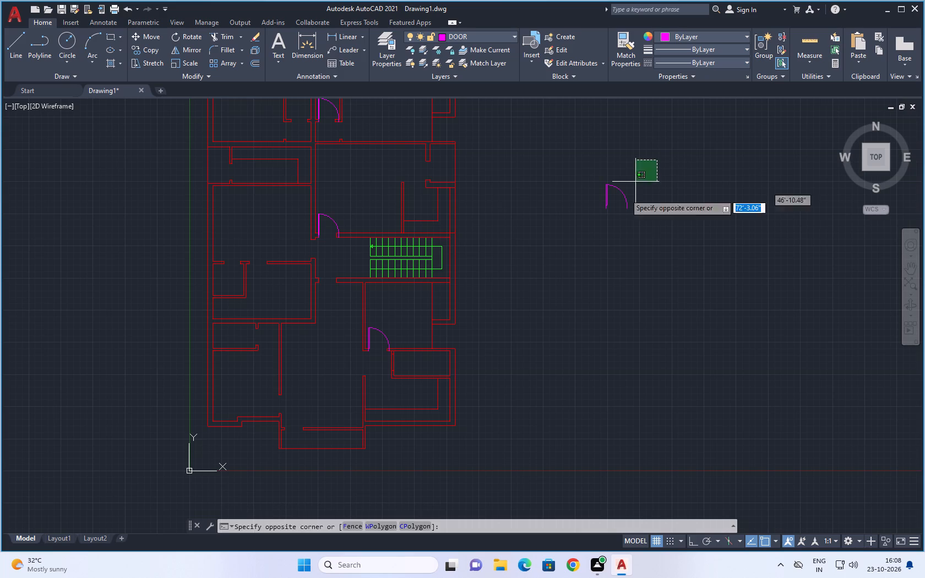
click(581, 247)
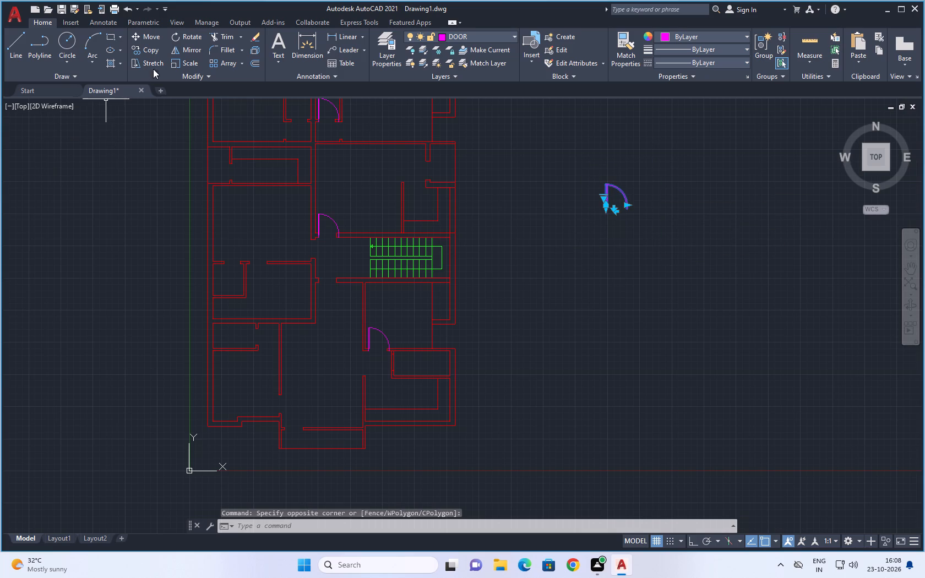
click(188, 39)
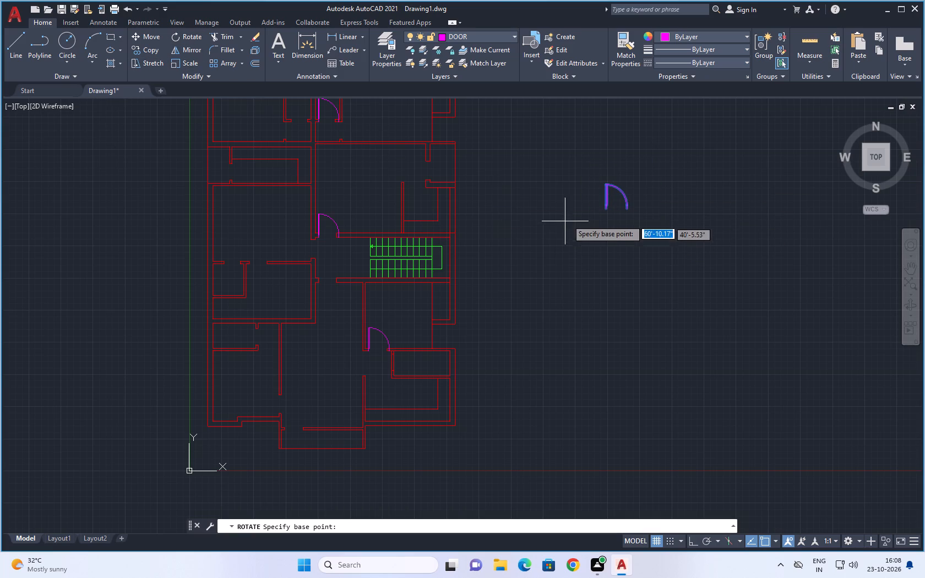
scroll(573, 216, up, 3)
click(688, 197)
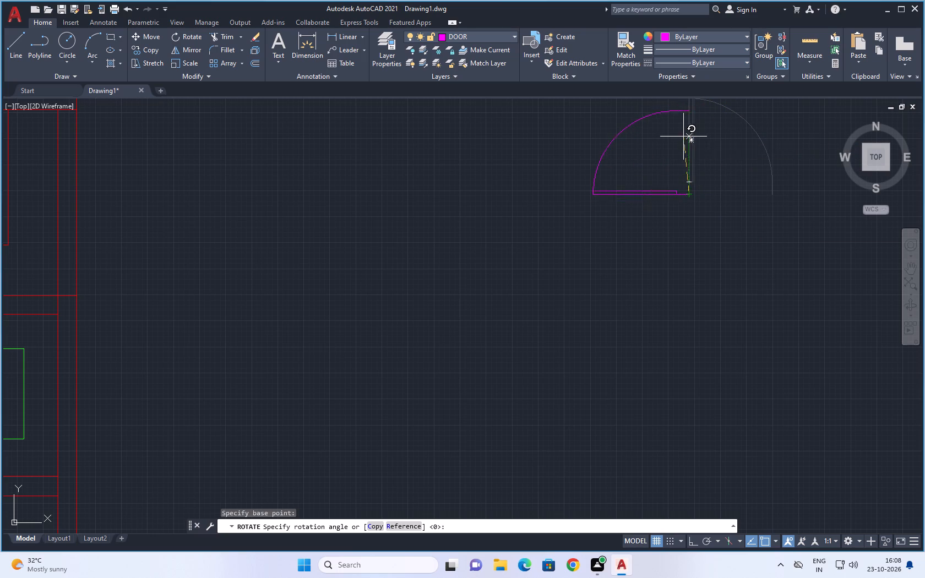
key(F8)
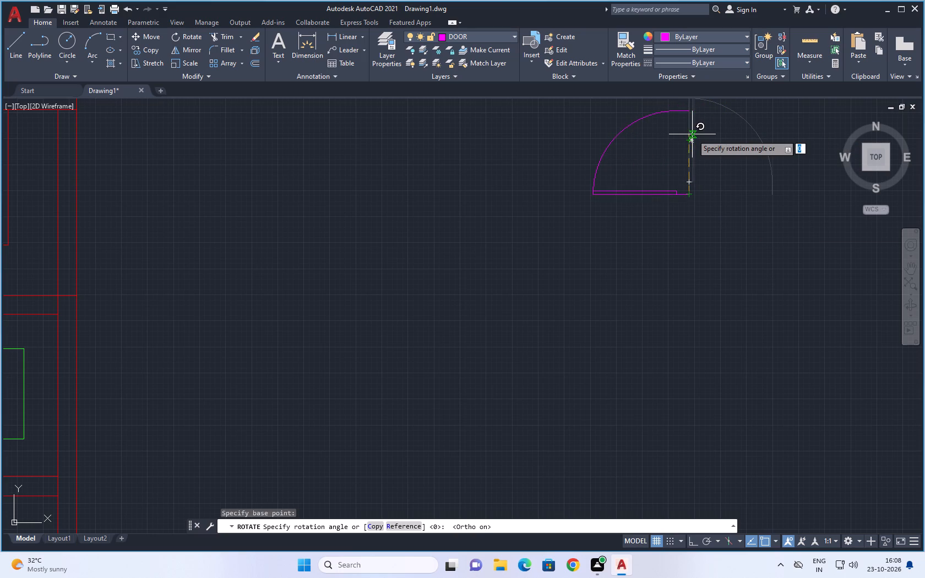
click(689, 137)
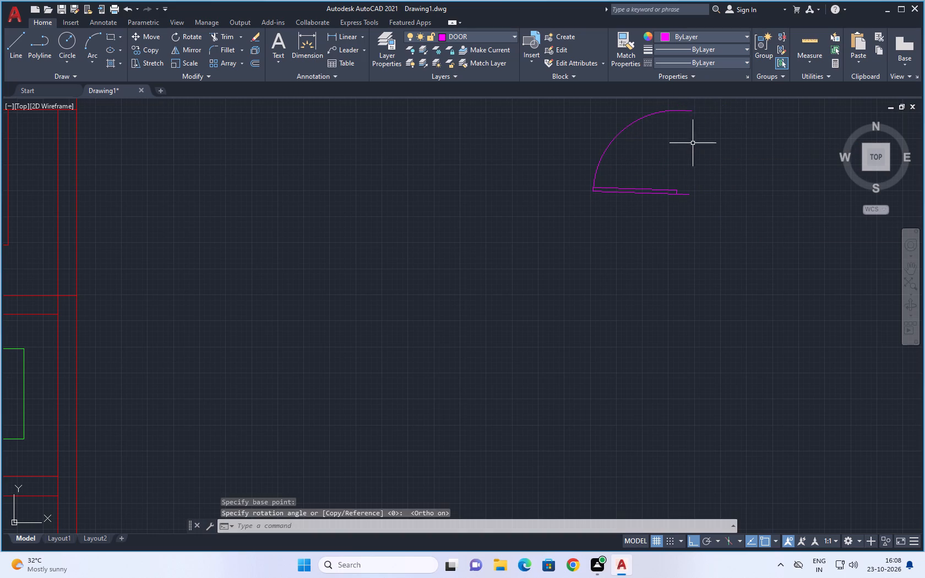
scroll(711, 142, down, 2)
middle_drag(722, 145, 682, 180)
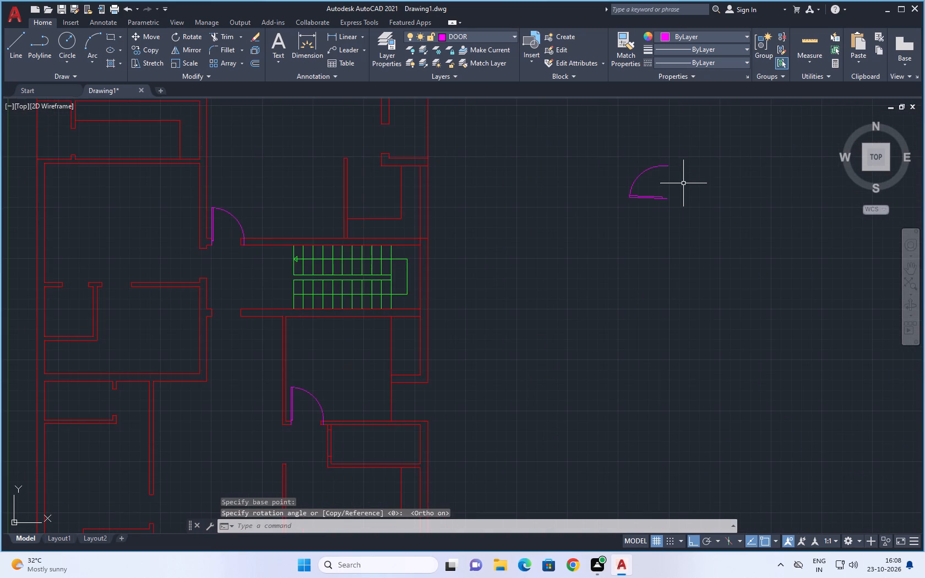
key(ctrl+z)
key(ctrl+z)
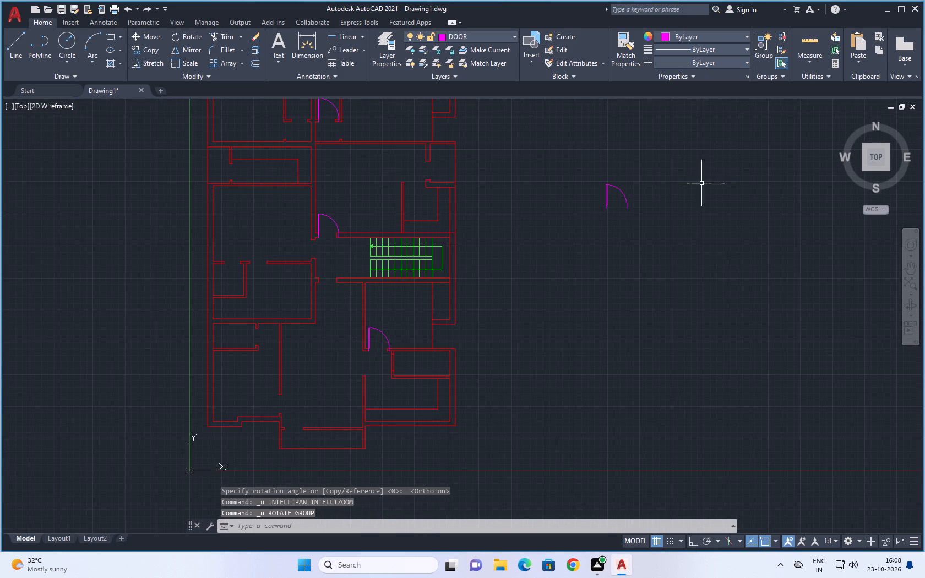
Rotate the spare door east of the plan 90° counter-clockwise around its lower-left endpoint, using Ortho for the angle only.
click(652, 176)
click(554, 245)
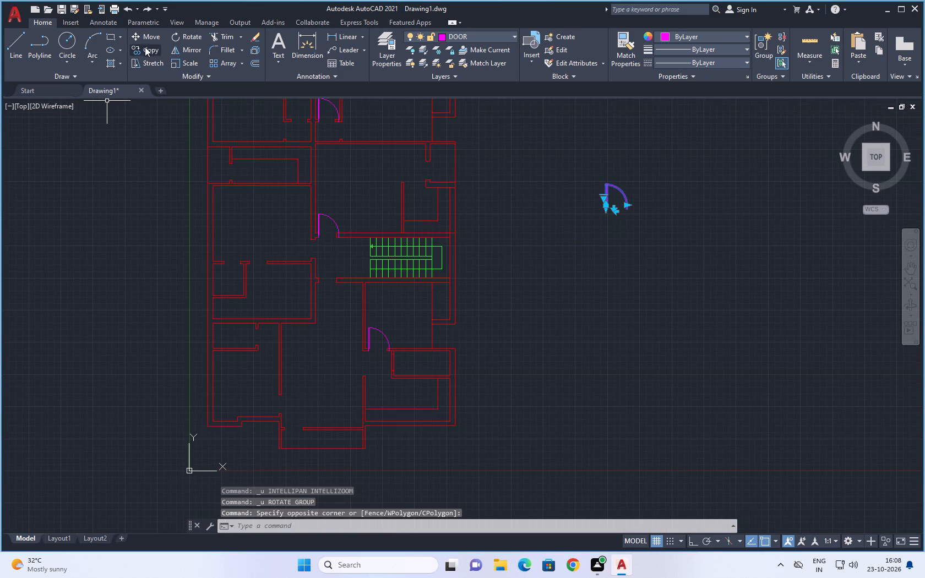
click(177, 36)
scroll(597, 197, up, 3)
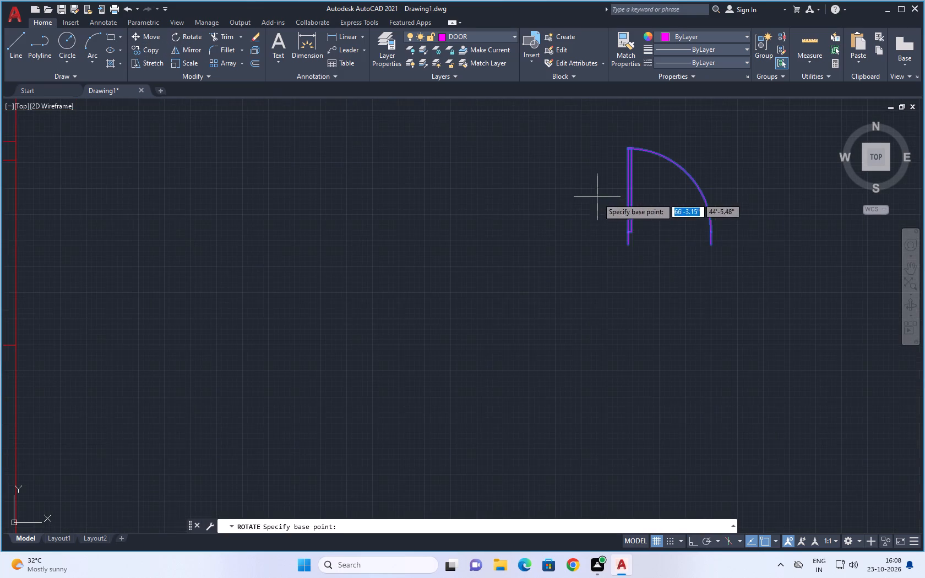
click(629, 245)
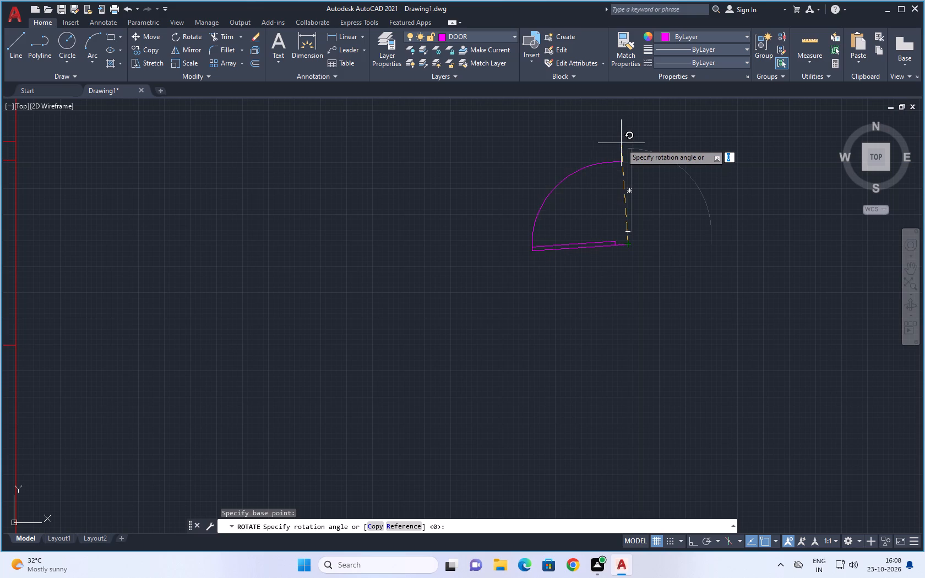
key(F8)
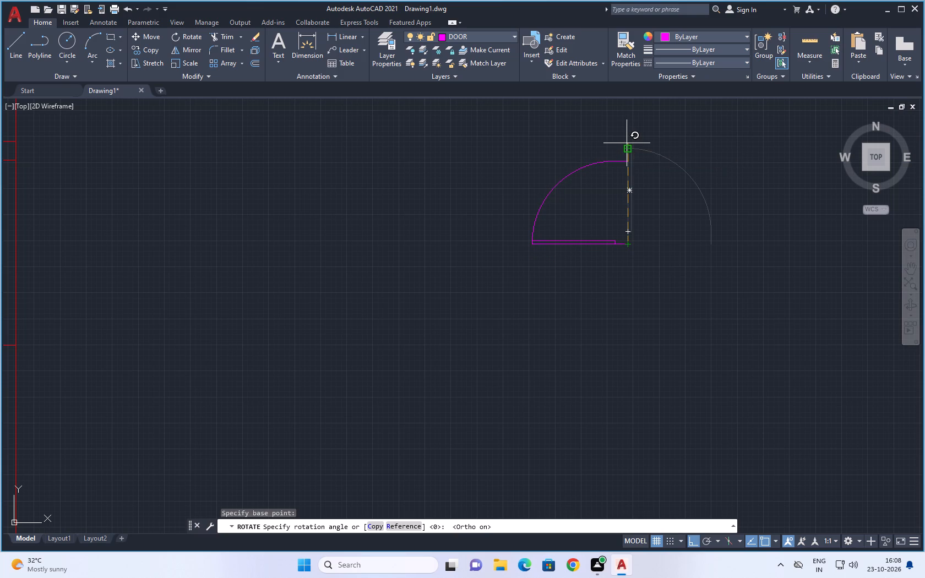
click(627, 143)
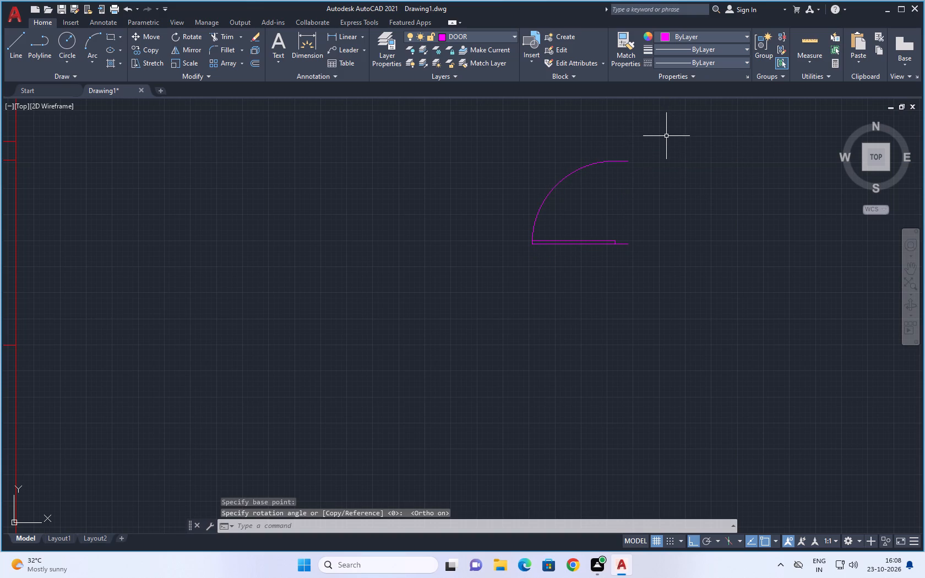
key(F8)
Copy the rotated door by its lower-right endpoint to the south jamb of the partition opening in the northwest room.
drag(660, 121, 655, 130)
click(496, 335)
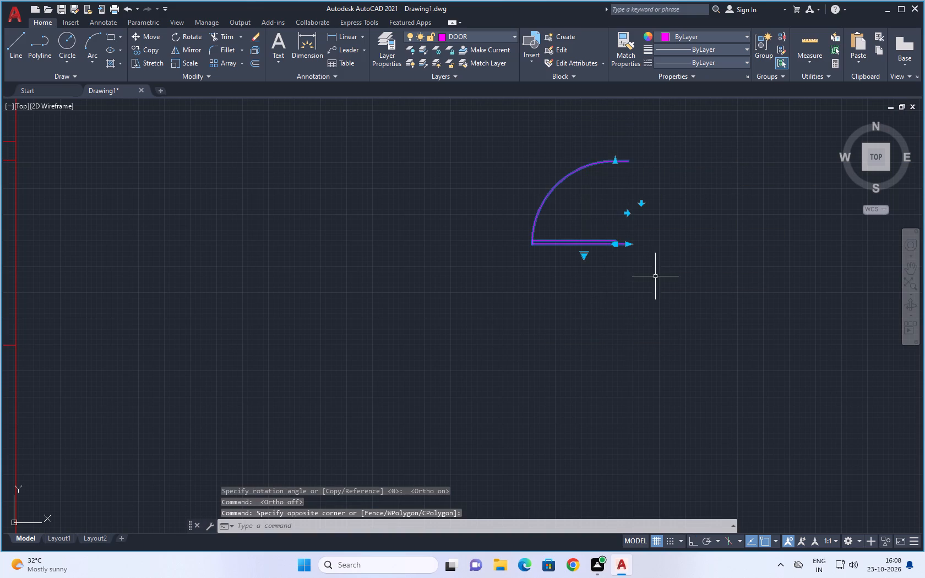
key(c)
key(o)
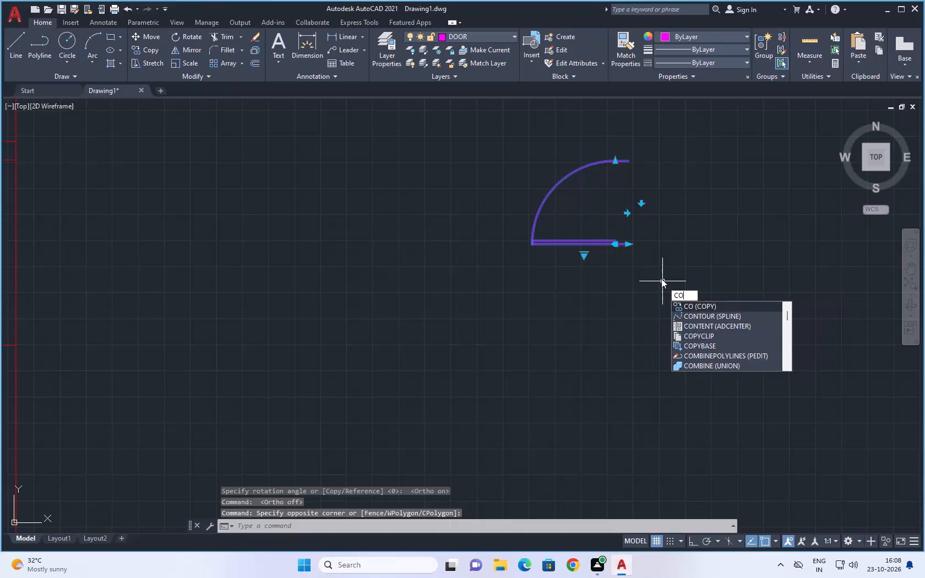
key(space)
click(628, 247)
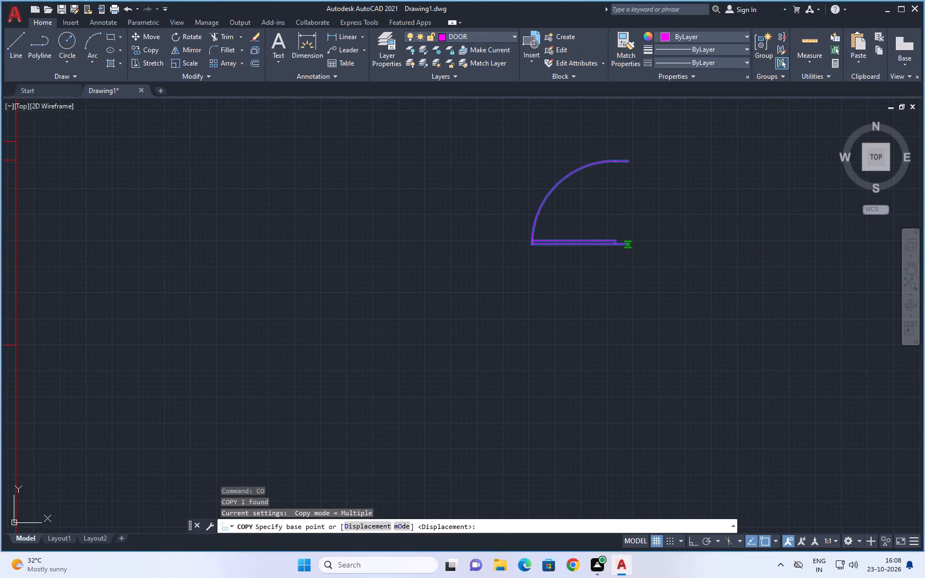
scroll(350, 228, down, 5)
middle_drag(352, 242, 446, 235)
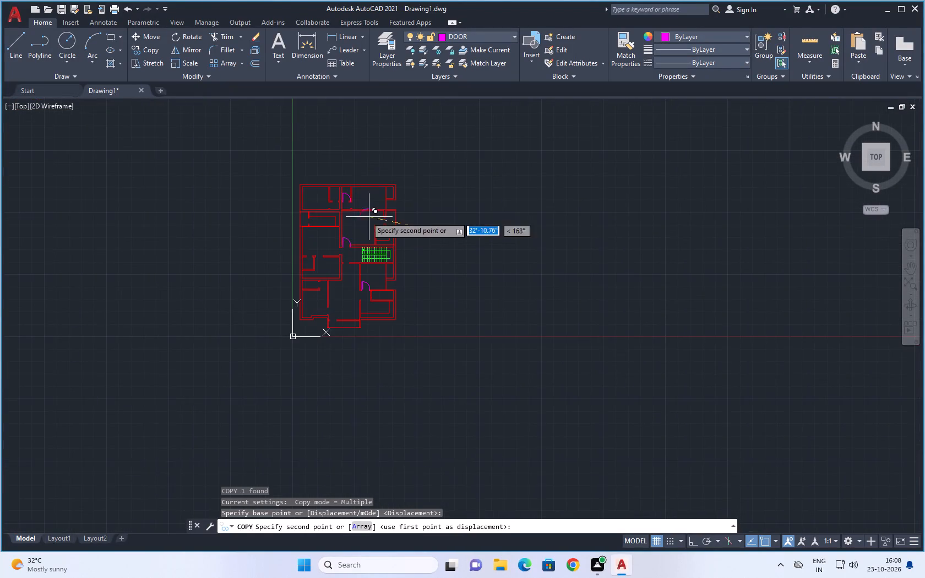
scroll(306, 204, up, 3)
scroll(374, 208, up, 3)
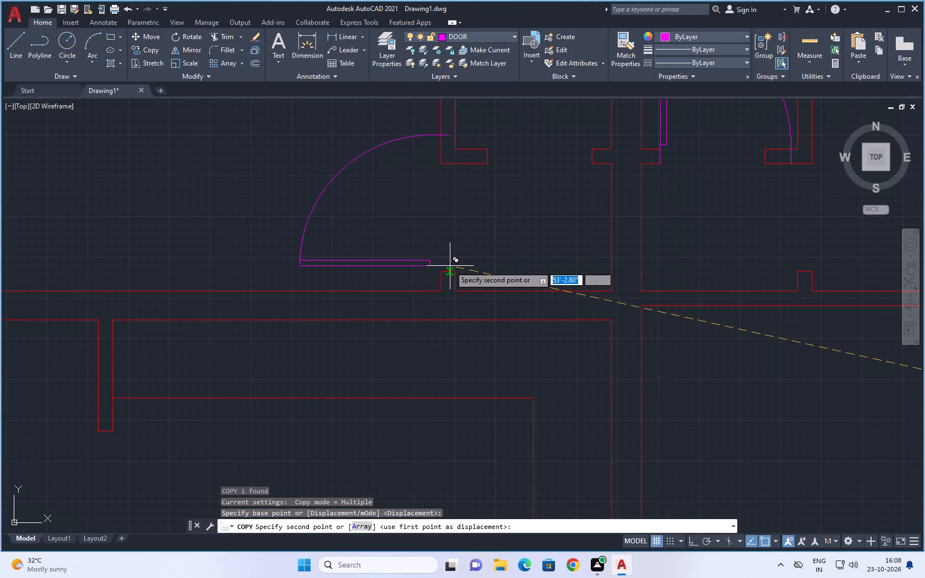
click(453, 270)
Place another copy at the south jamb of the opening near the west end of the narrow room below the northwest room.
scroll(328, 268, down, 3)
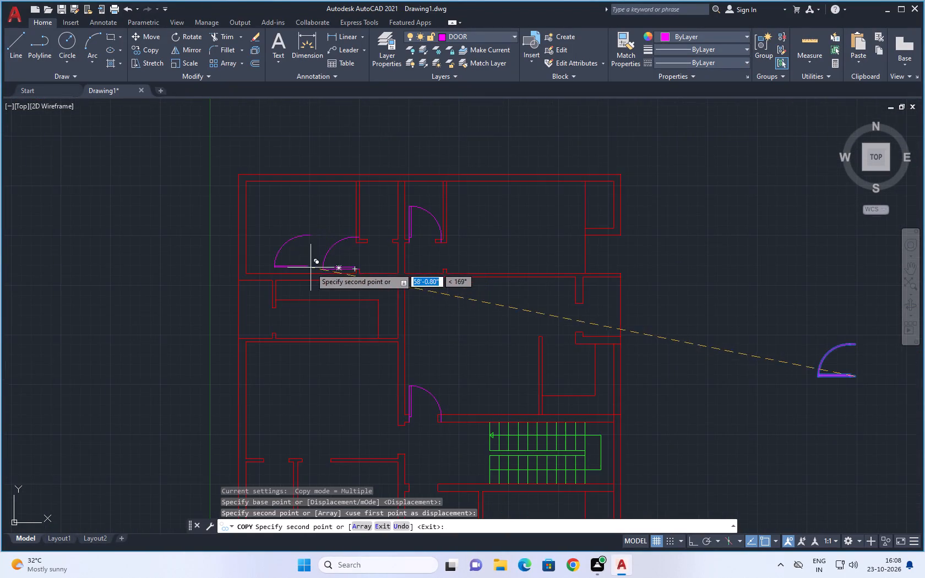
middle_drag(311, 263, 327, 197)
scroll(263, 265, up, 3)
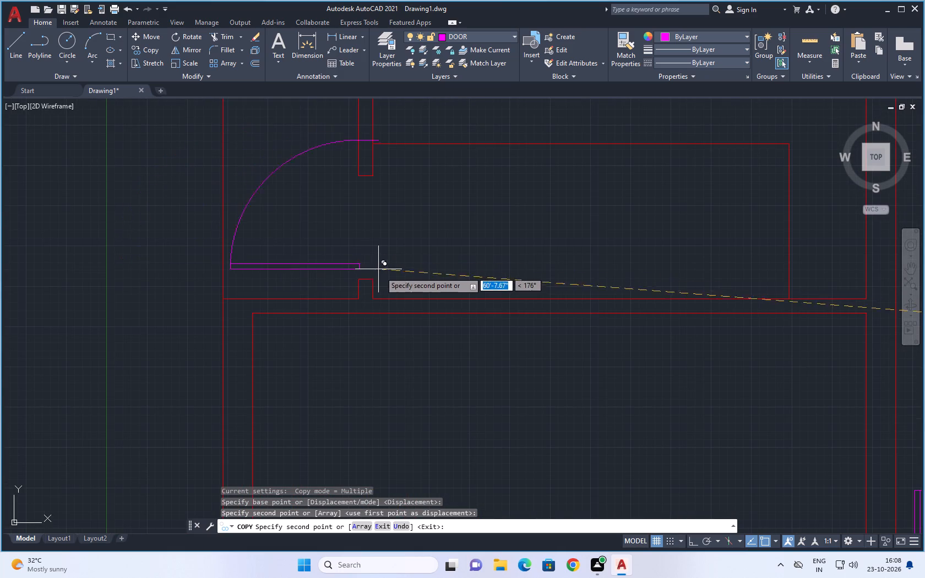
click(374, 281)
Place a third copy at the south jamb of the east opening of the small room above the southwest corner room.
scroll(427, 263, down, 4)
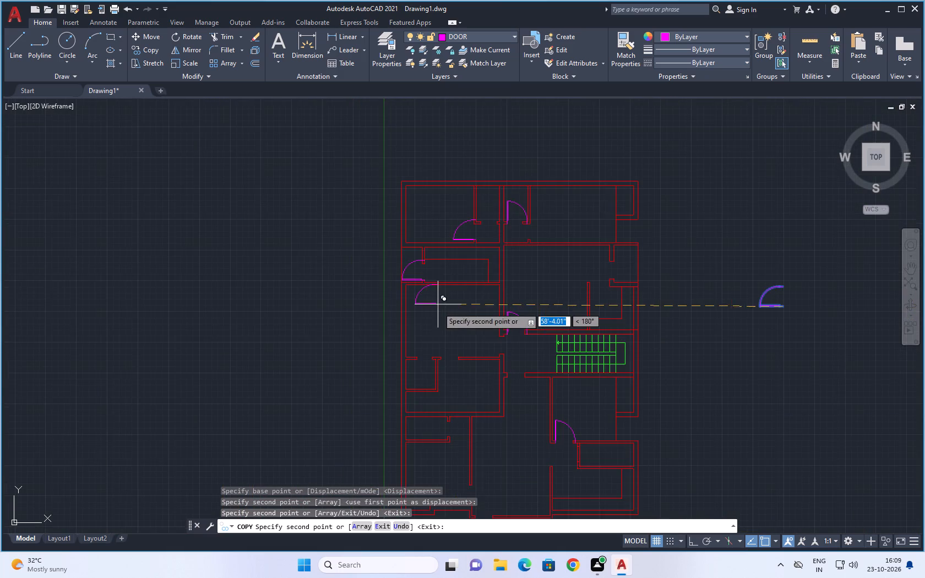
middle_drag(438, 309, 375, 184)
scroll(387, 313, up, 4)
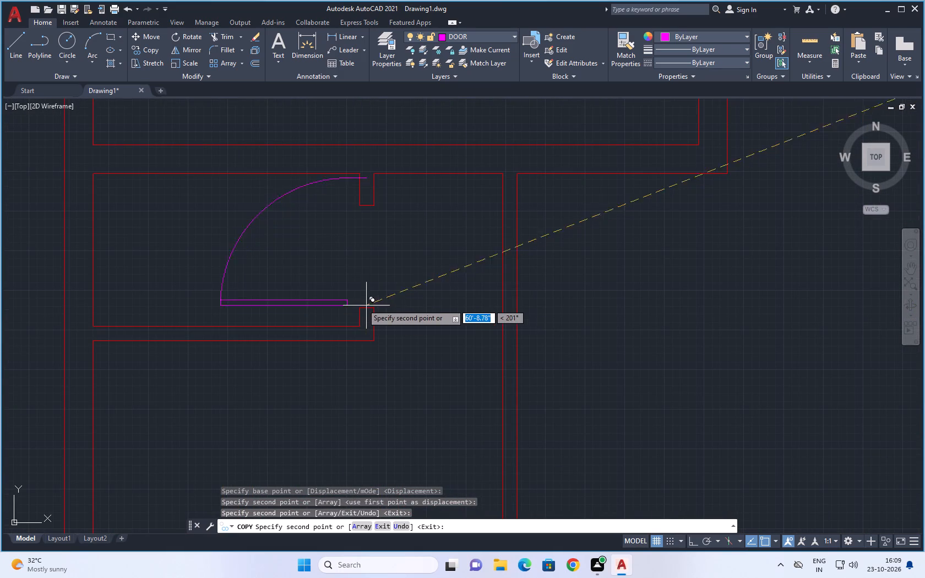
click(373, 307)
Place a fourth copy at the south jamb of the opening in the southwest corner room's east wall, and end copying.
scroll(404, 320, down, 3)
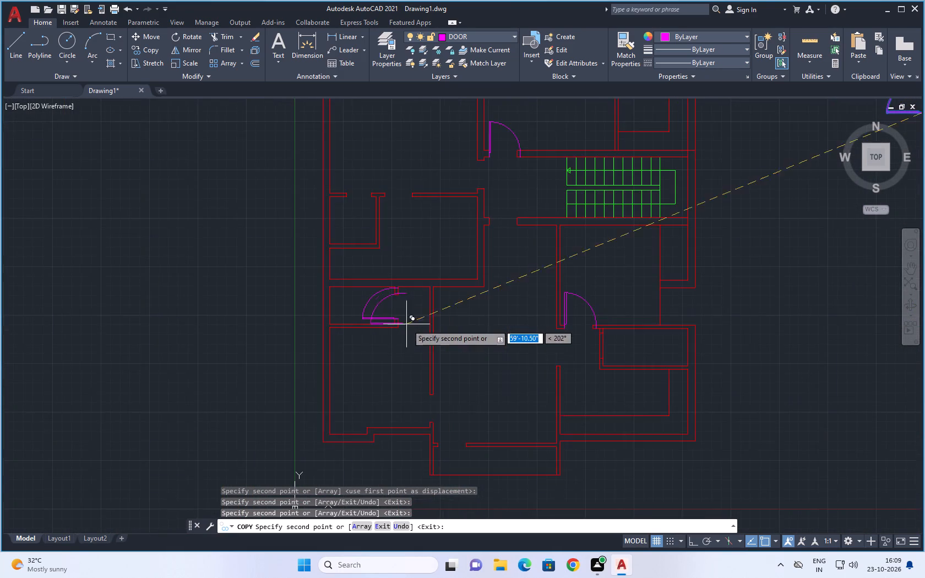
middle_drag(400, 313, 339, 142)
scroll(375, 244, up, 3)
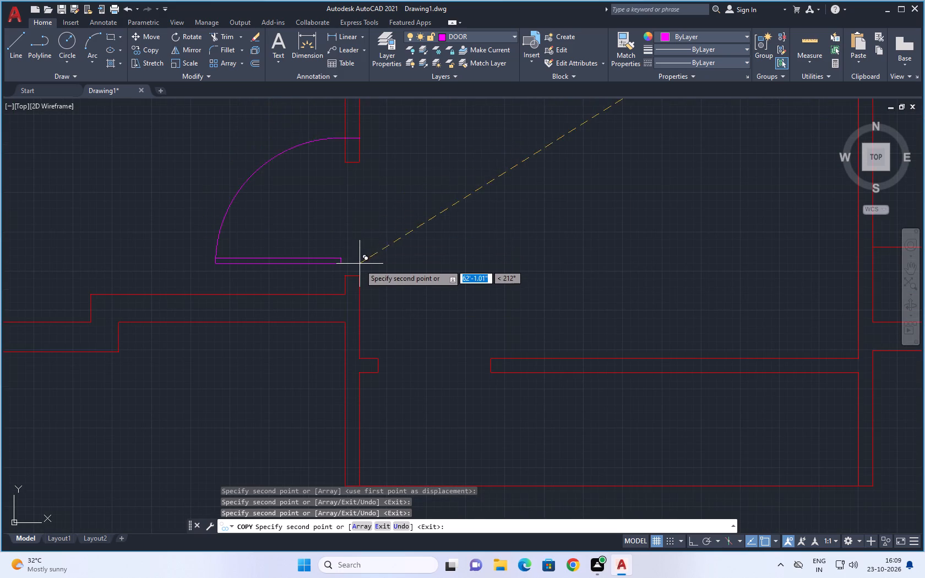
click(357, 275)
scroll(447, 219, down, 4)
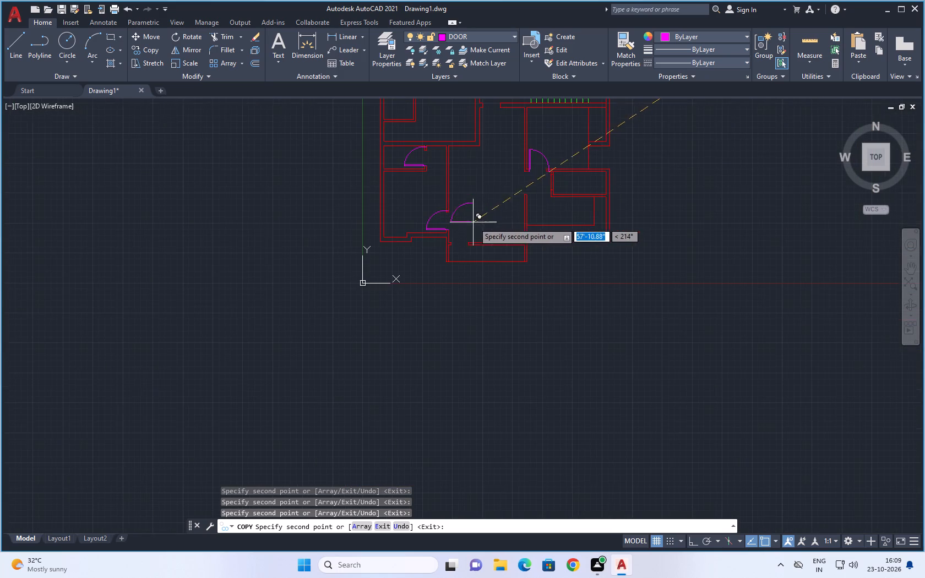
middle_drag(481, 198, 428, 246)
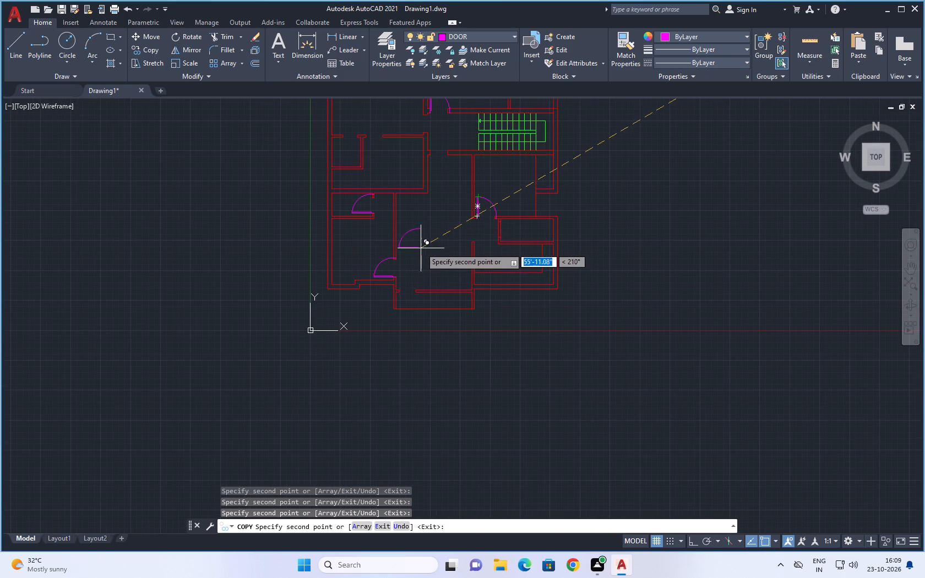
scroll(432, 196, down, 1)
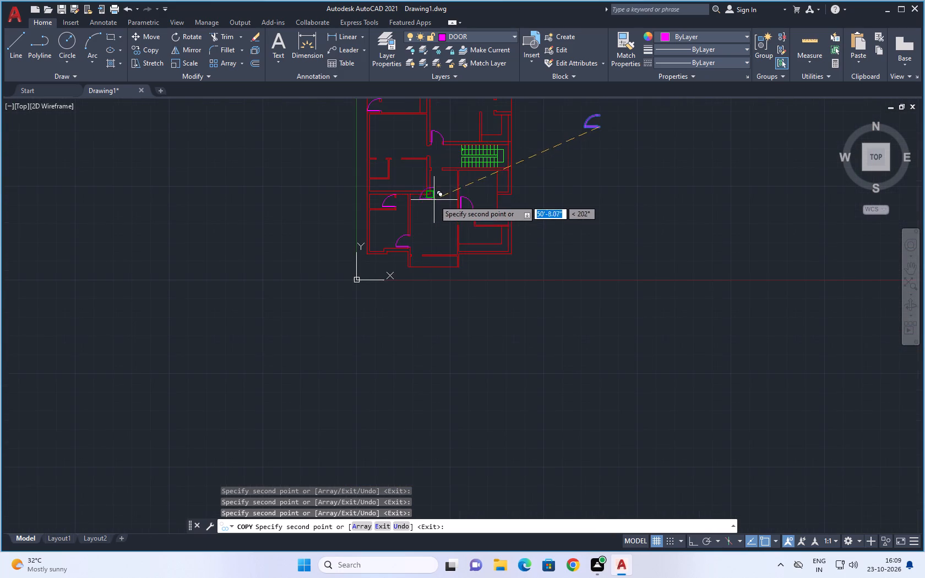
middle_drag(434, 203, 358, 294)
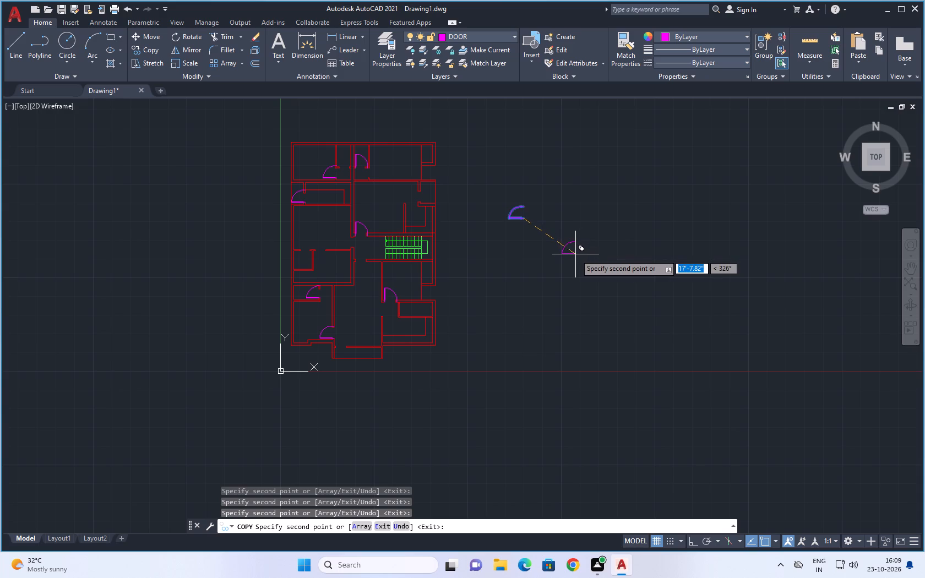
key(Escape)
key(Escape)
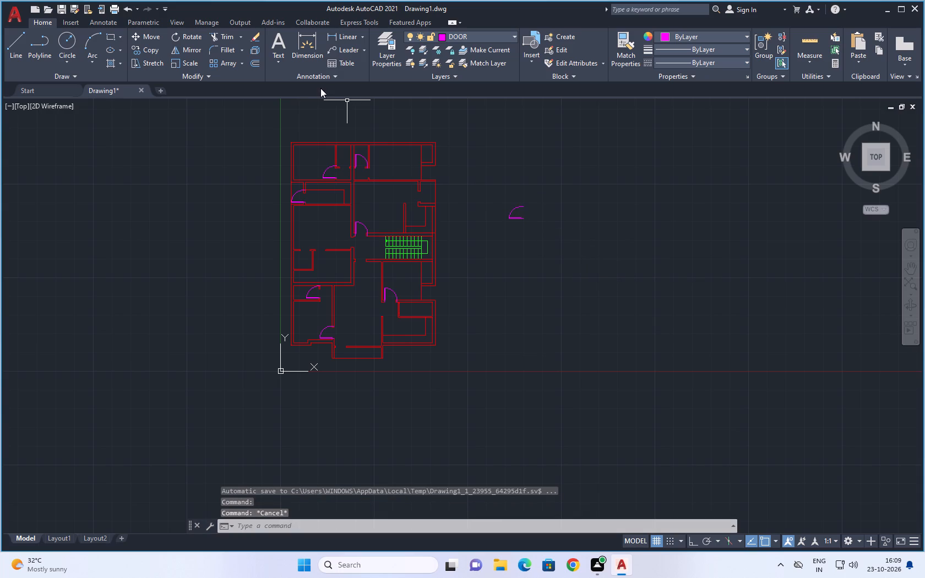
Rotate the spare door east of the plan another 90° counter-clockwise around its lower-right endpoint.
click(551, 189)
click(488, 235)
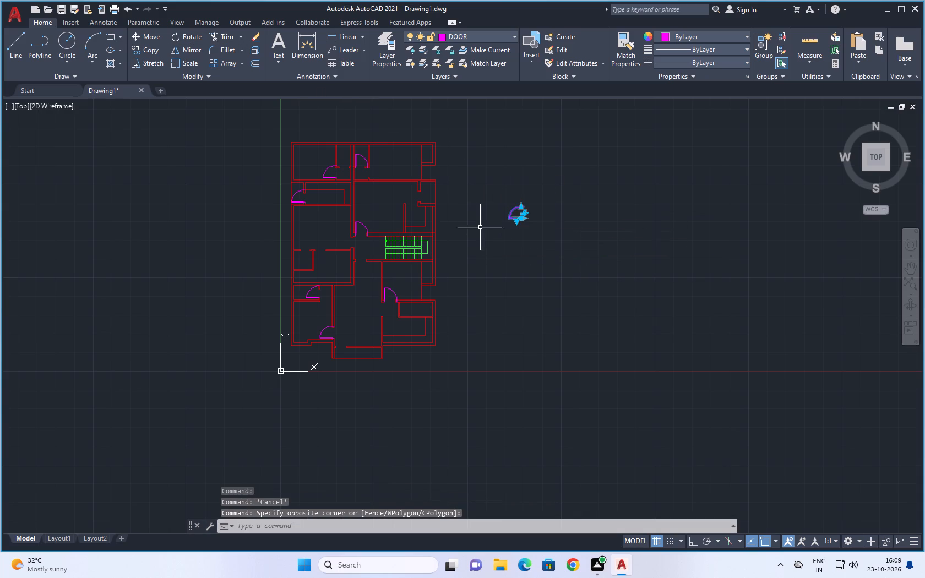
click(187, 37)
scroll(554, 247, up, 3)
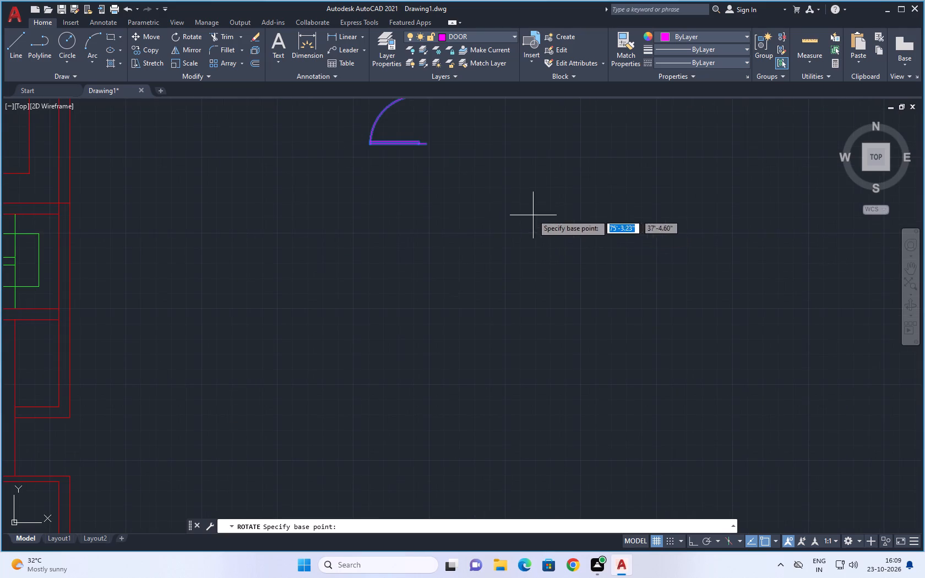
click(423, 143)
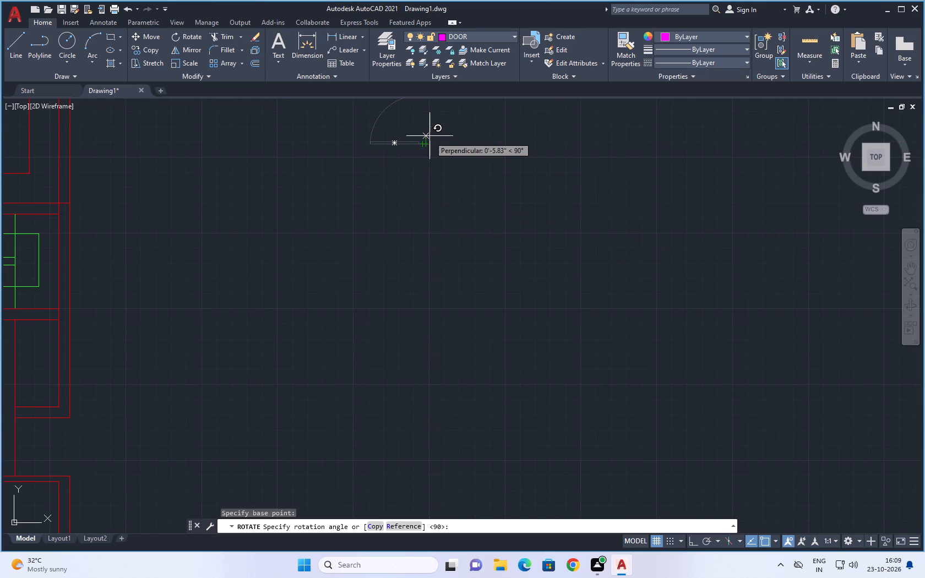
click(428, 135)
Copy the spare door by its upper-right endpoint to the east jamb of the north opening of the small inner room west of the staircase.
scroll(477, 154, down, 1)
middle_drag(487, 153, 493, 167)
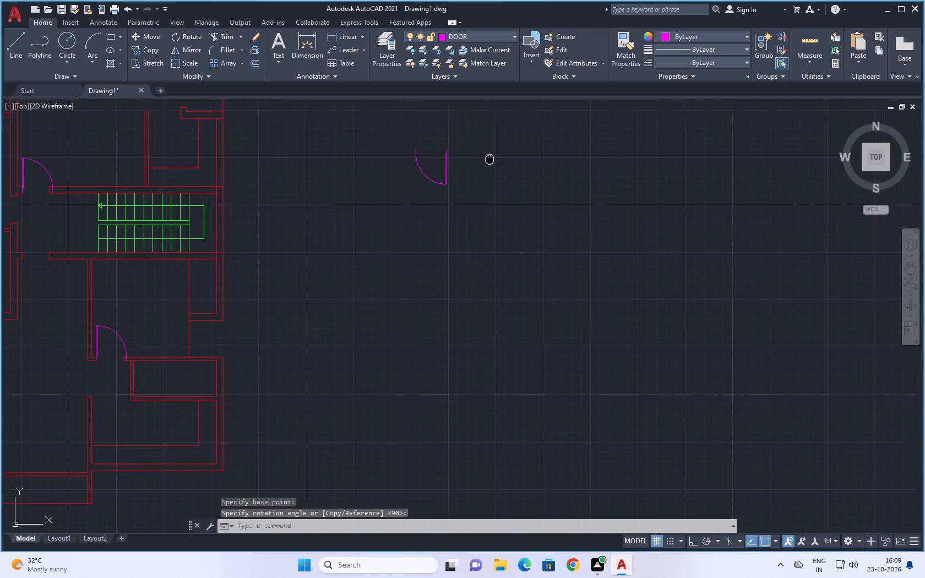
middle_drag(493, 167, 515, 245)
click(510, 185)
click(425, 327)
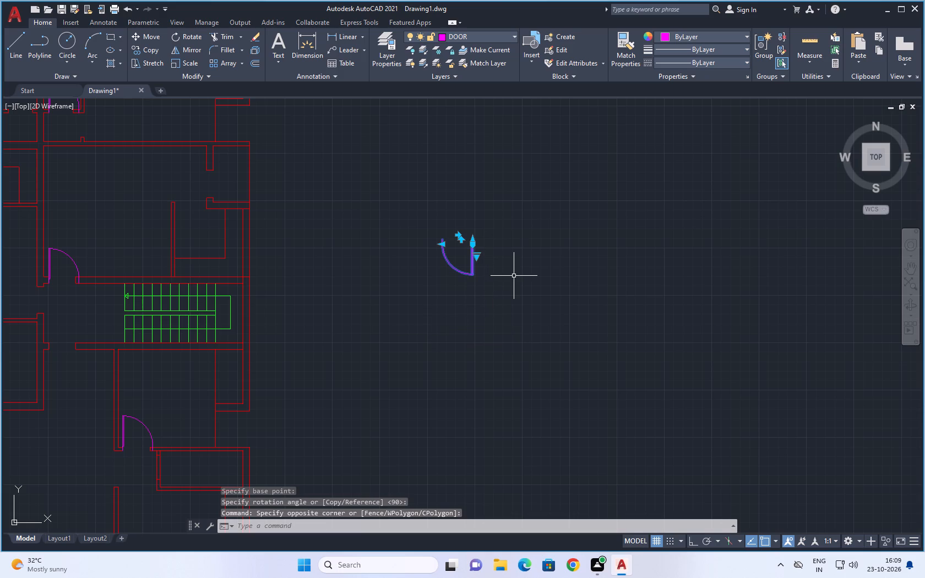
key(c)
text(O)
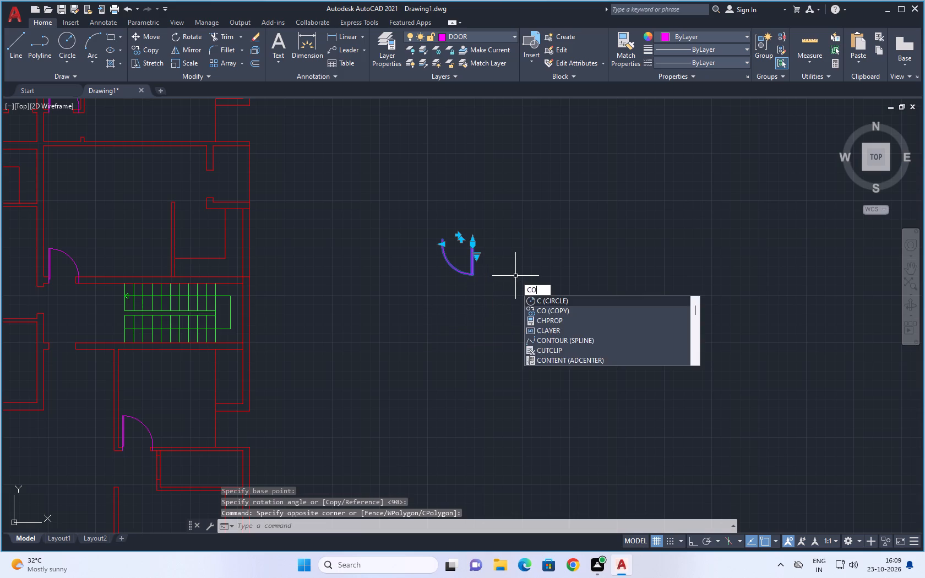
key(space)
scroll(472, 232, up, 4)
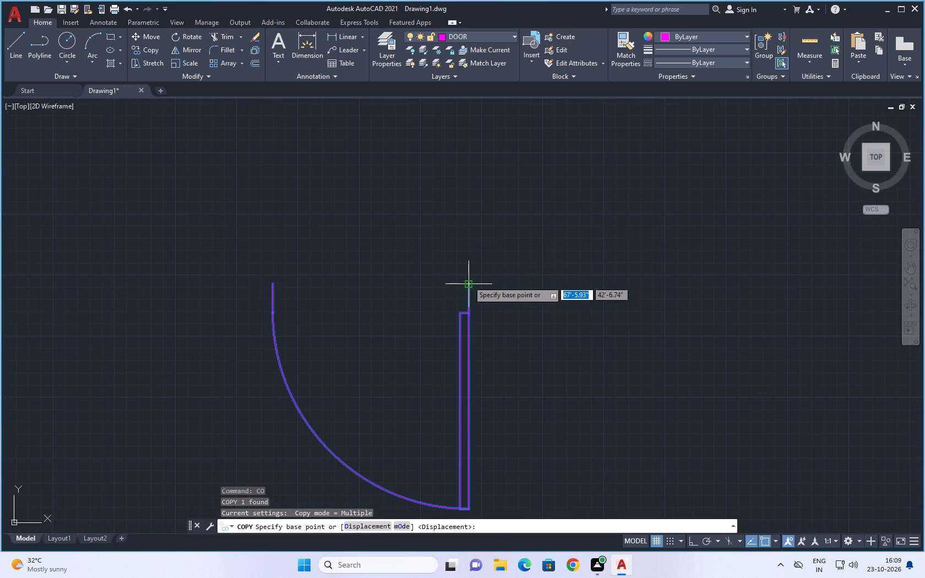
click(468, 281)
scroll(187, 233, down, 6)
middle_drag(224, 250, 463, 219)
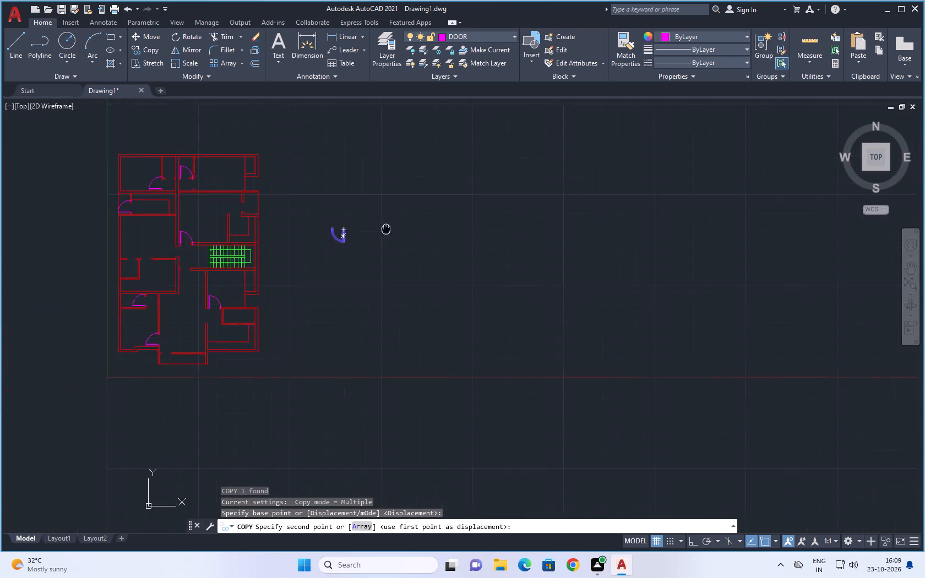
middle_drag(463, 219, 680, 190)
scroll(466, 227, up, 6)
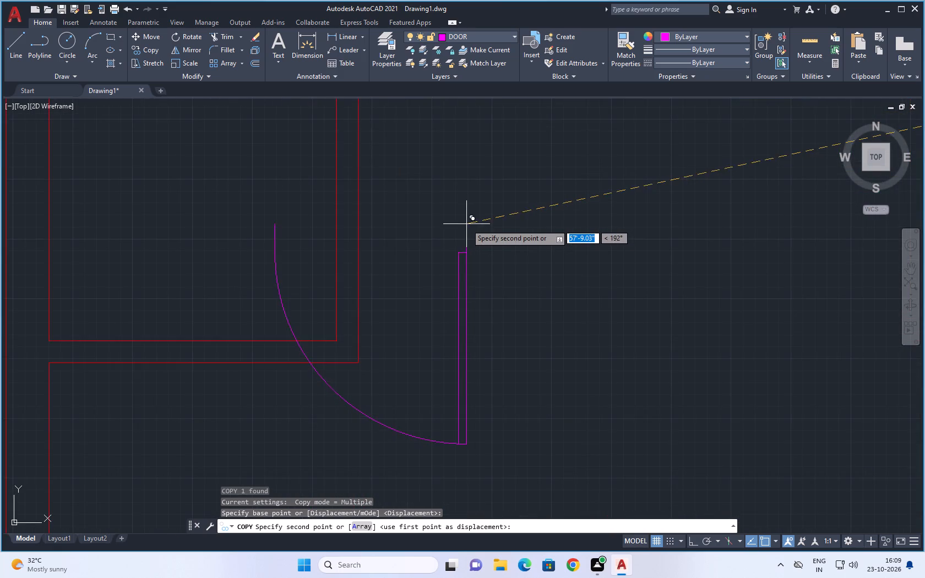
scroll(467, 222, down, 4)
scroll(436, 196, up, 3)
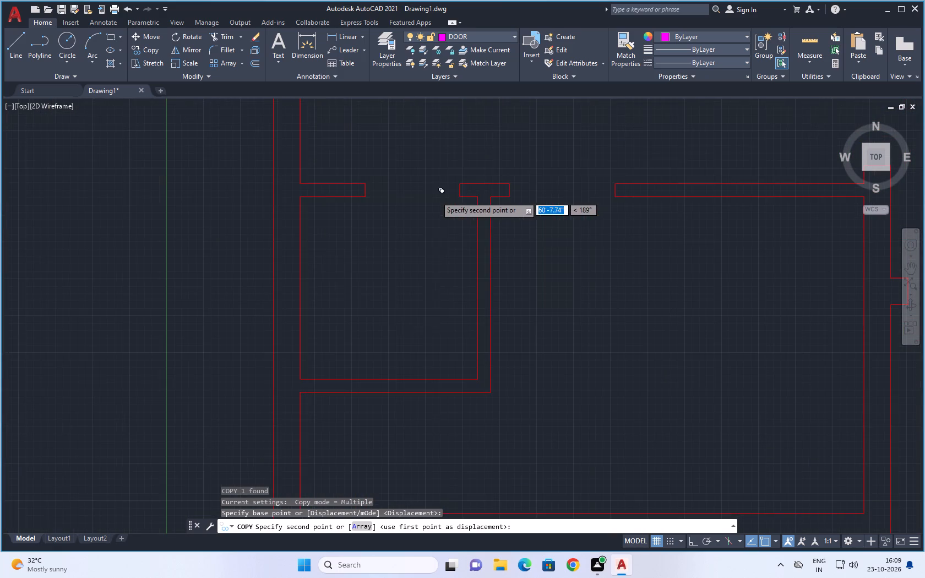
scroll(454, 189, up, 1)
click(461, 179)
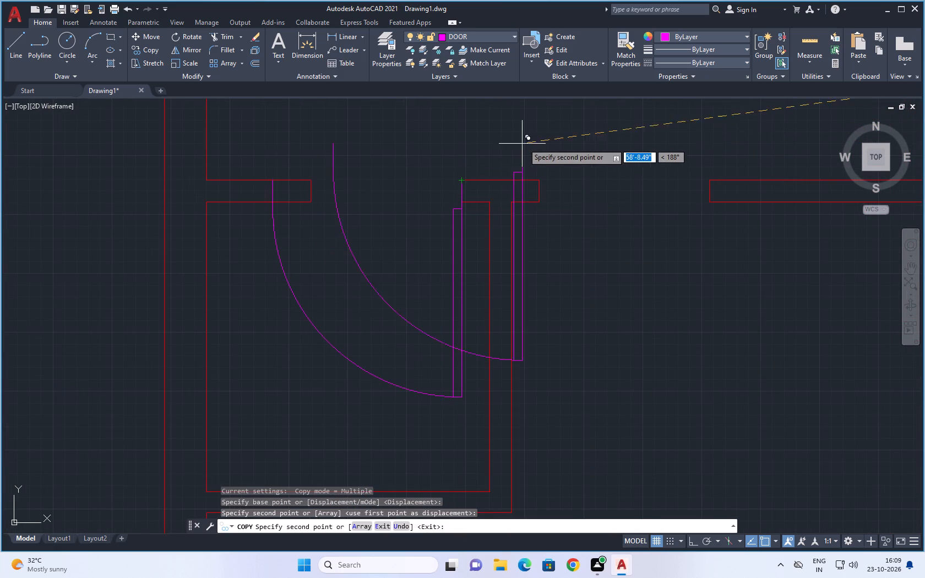
Examine the whole floor plan for other openings that suit the spare door's current orientation, and end copying.
scroll(527, 141, down, 4)
middle_drag(551, 139, 455, 287)
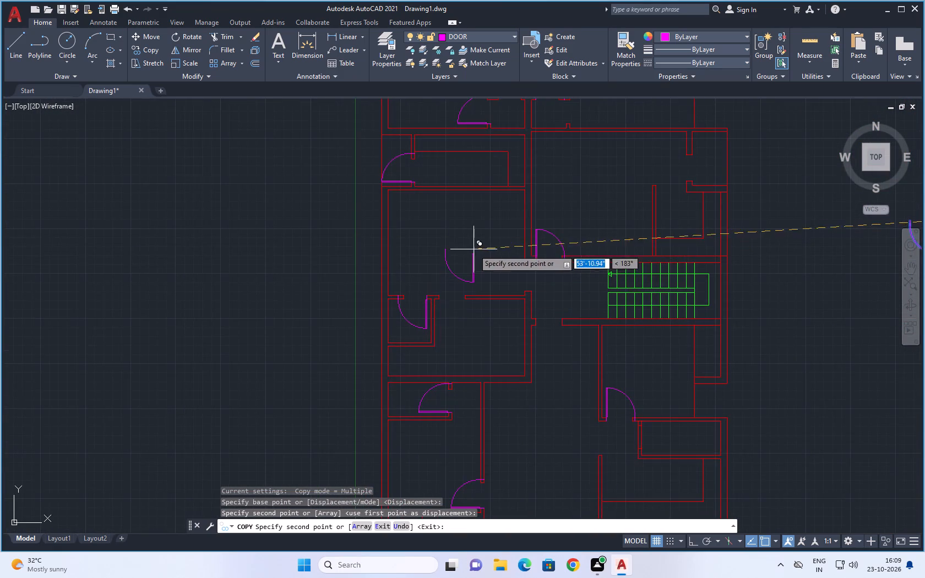
middle_drag(472, 249, 437, 275)
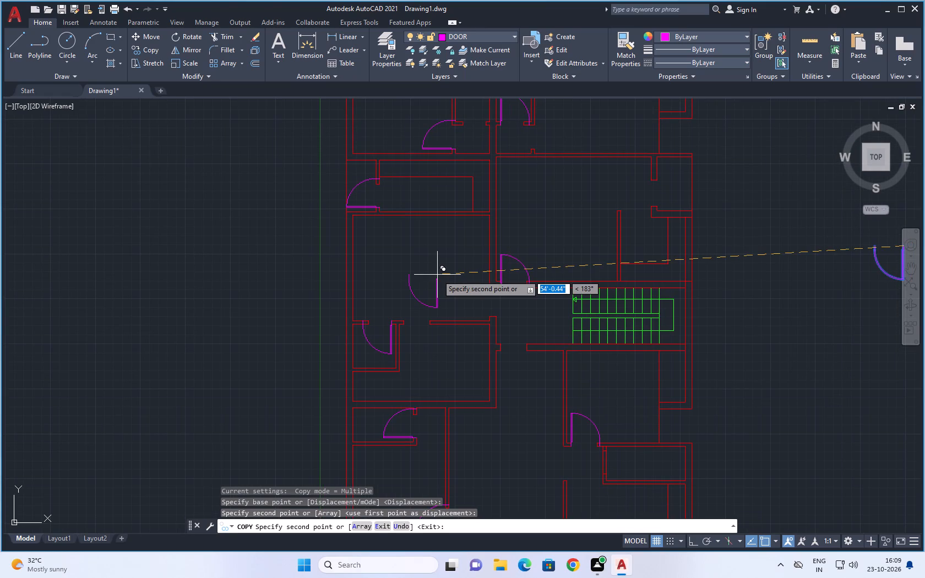
middle_drag(541, 205, 502, 280)
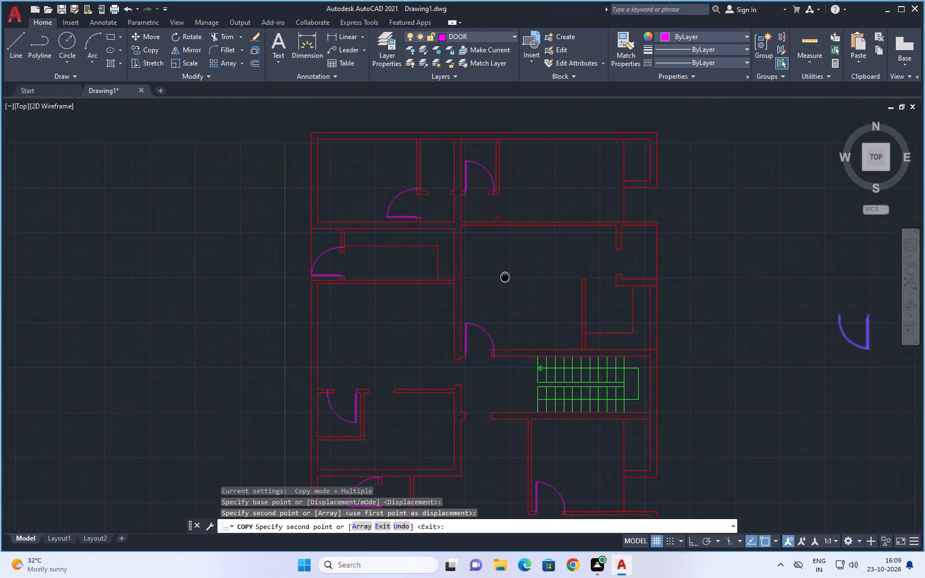
middle_drag(502, 280, 461, 244)
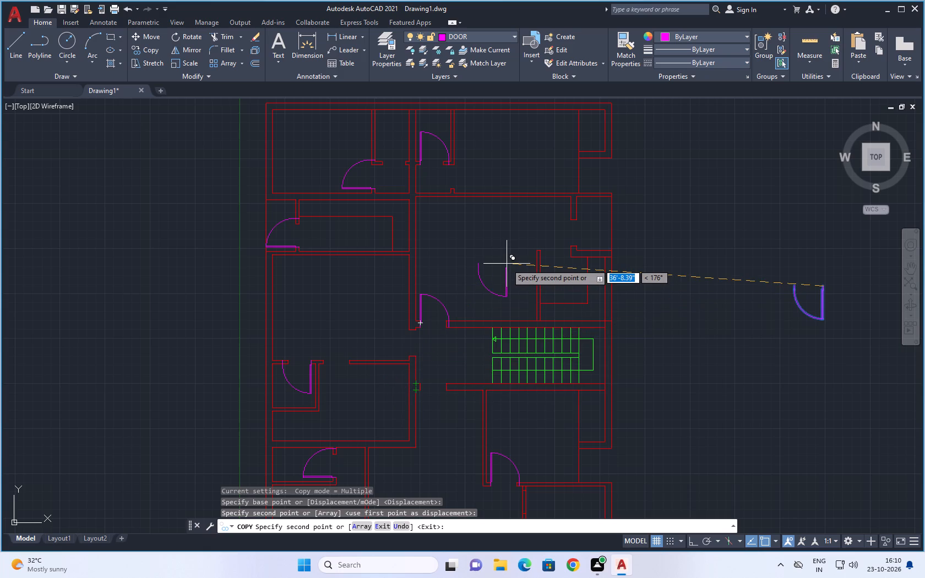
scroll(720, 247, down, 1)
middle_drag(728, 268, 662, 216)
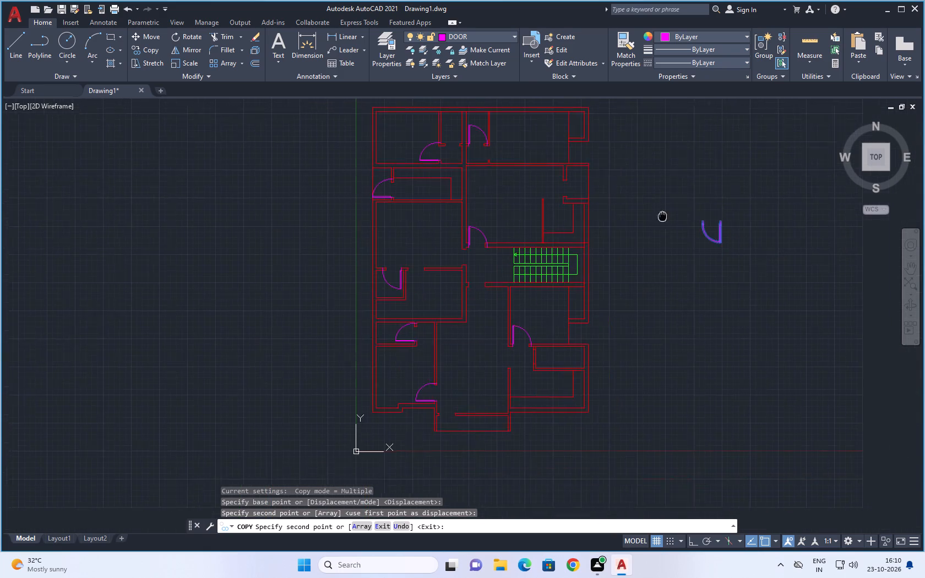
middle_drag(662, 216, 651, 301)
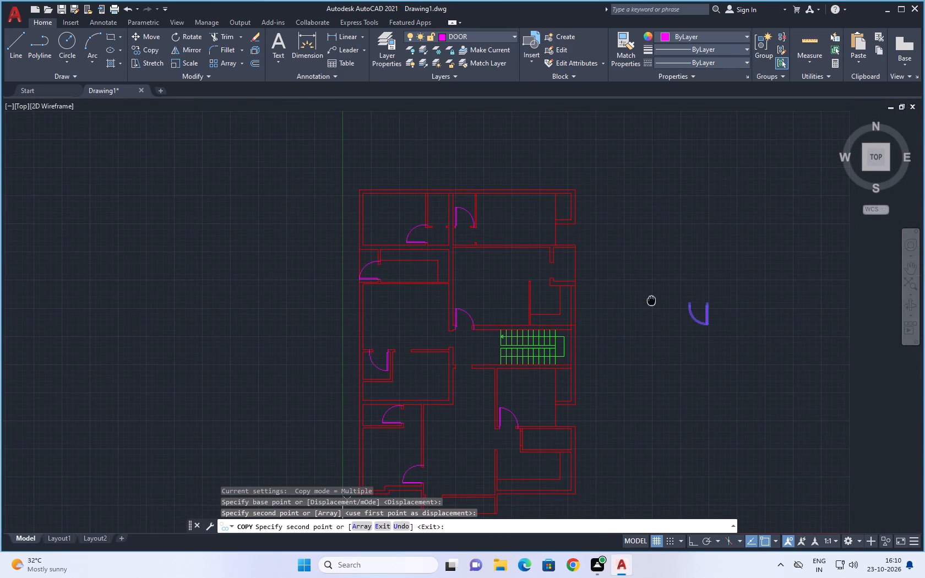
middle_drag(651, 301, 635, 171)
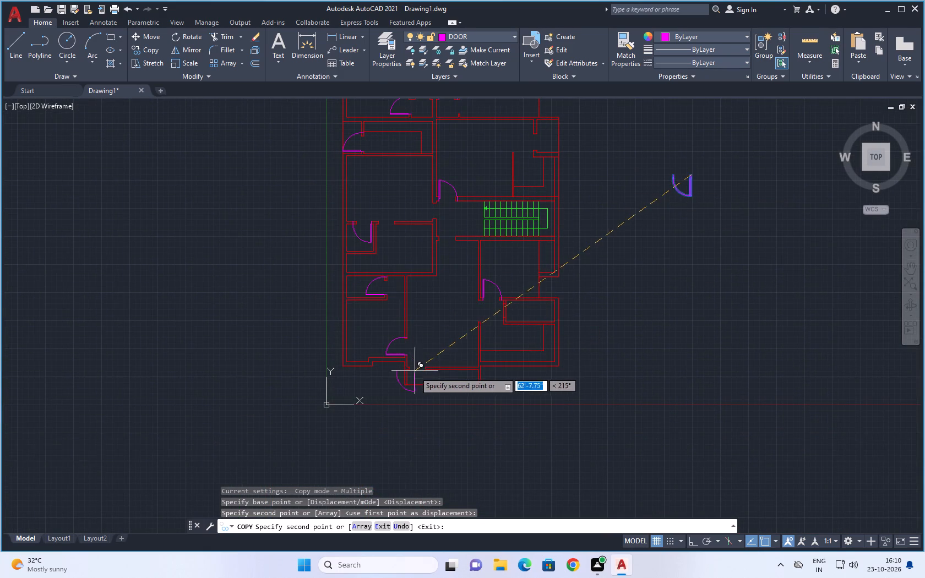
scroll(413, 373, up, 2)
scroll(532, 344, down, 2)
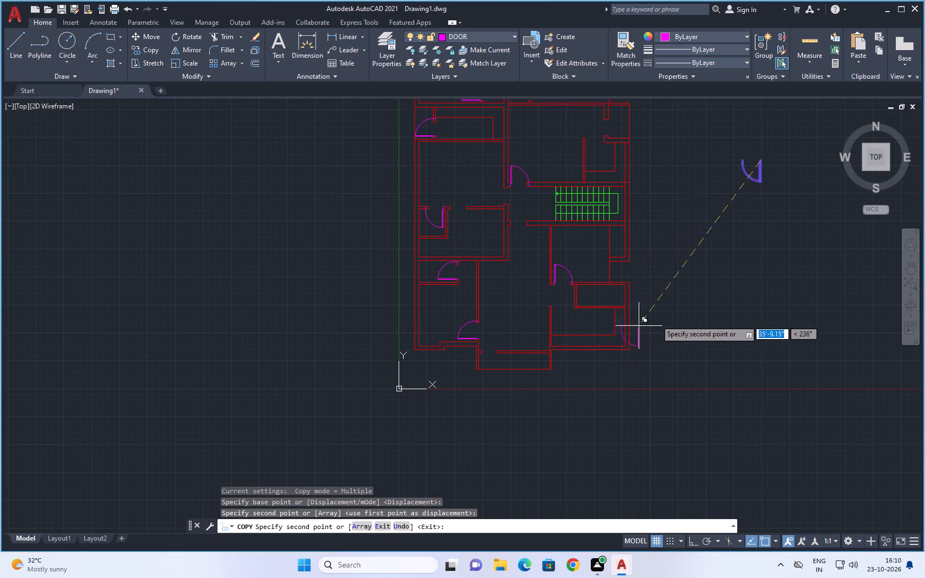
middle_drag(677, 284, 596, 322)
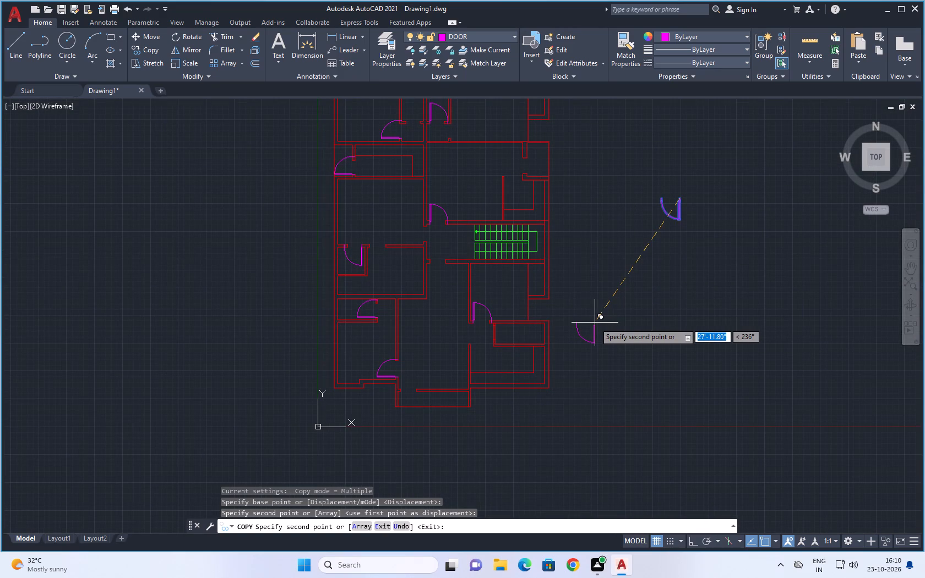
middle_drag(635, 279, 601, 348)
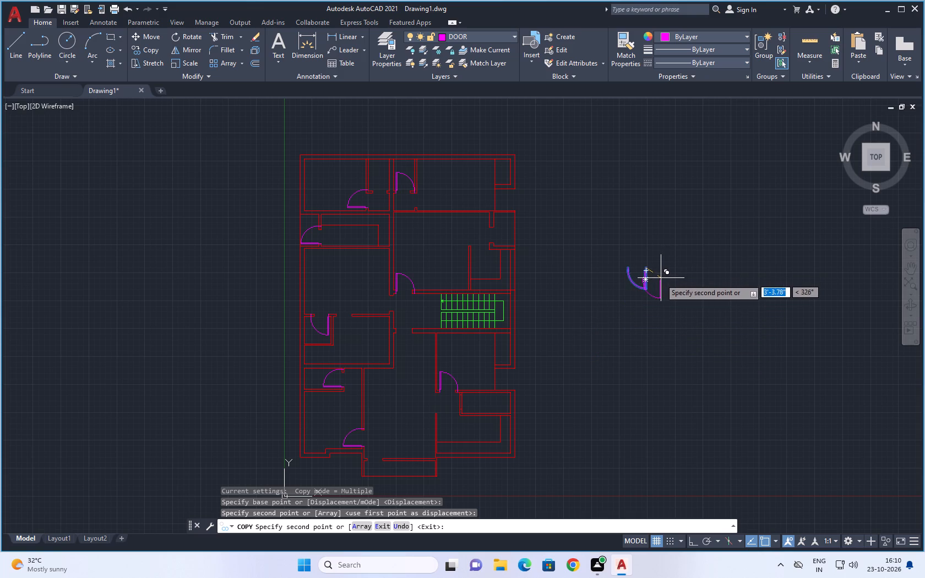
key(Escape)
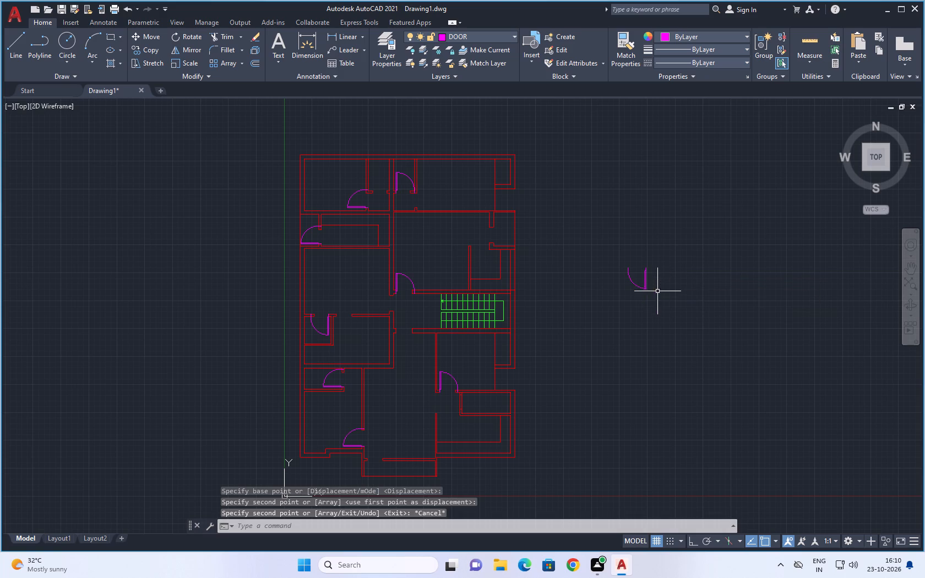
Copy the door of the narrow room below the northwest room by its lower-right endpoint to the south jamb of the opening west of the staircase.
scroll(306, 246, up, 3)
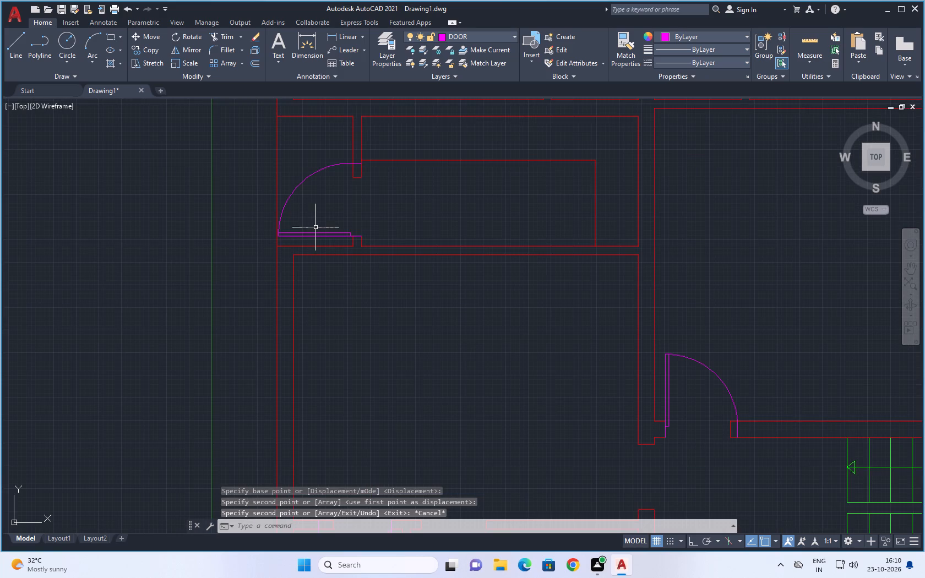
click(315, 234)
key(c)
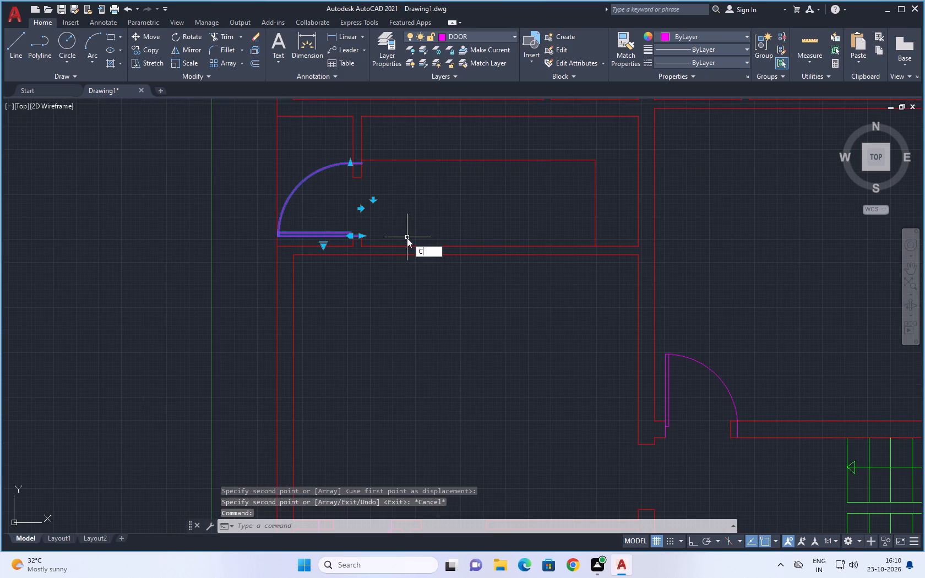
key(o)
key(space)
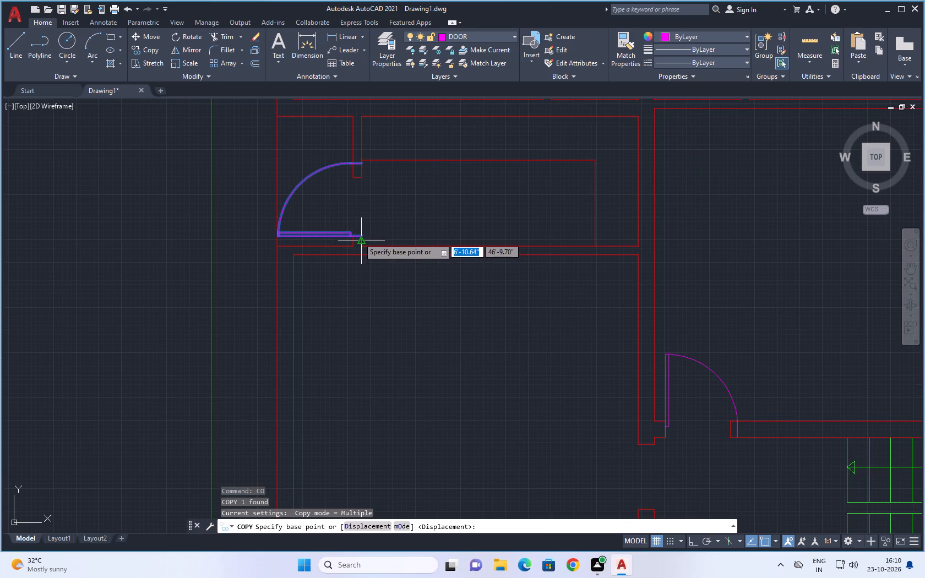
scroll(367, 235, up, 5)
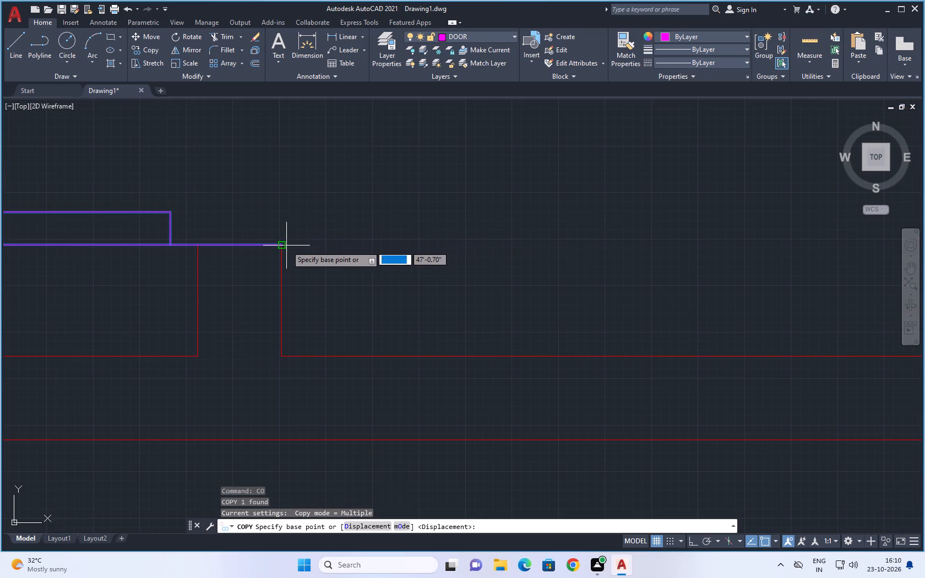
click(283, 244)
scroll(529, 284, down, 6)
middle_drag(600, 373, 557, 342)
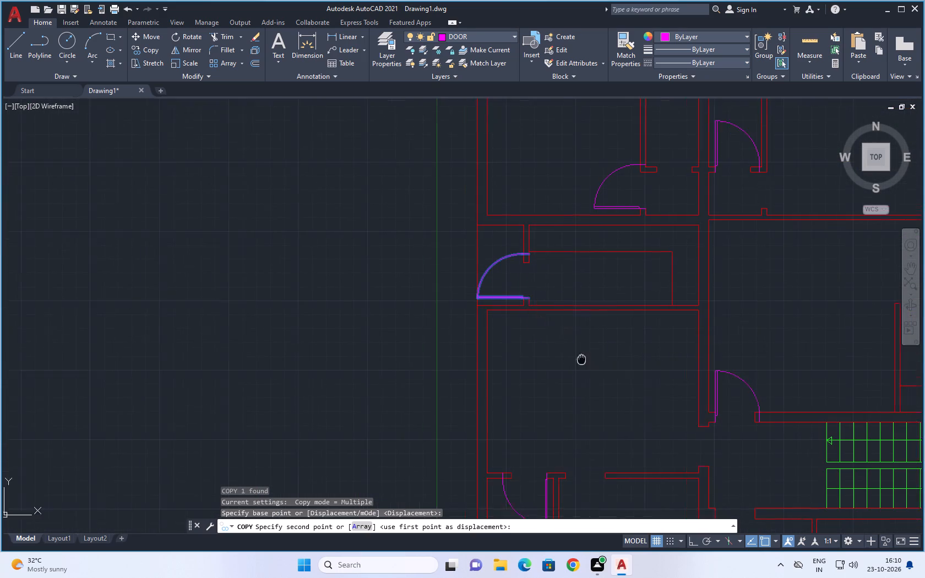
middle_drag(557, 342, 371, 179)
scroll(528, 269, up, 1)
scroll(448, 284, up, 4)
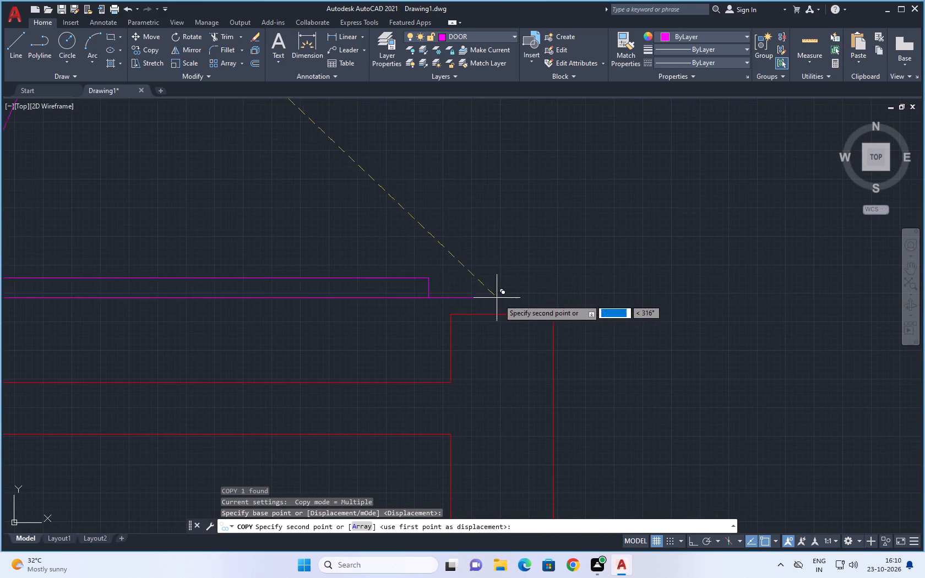
click(555, 314)
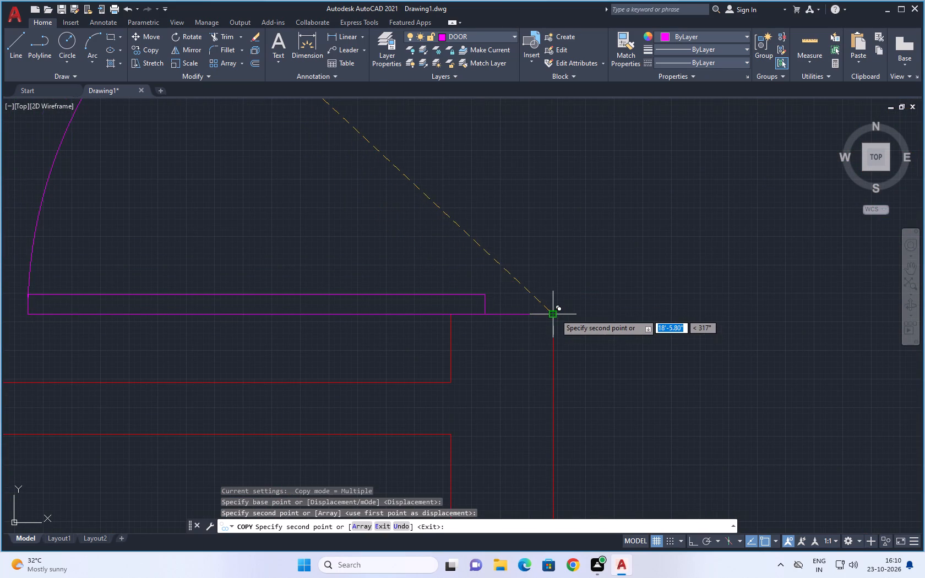
scroll(624, 277, down, 7)
middle_drag(650, 282, 418, 251)
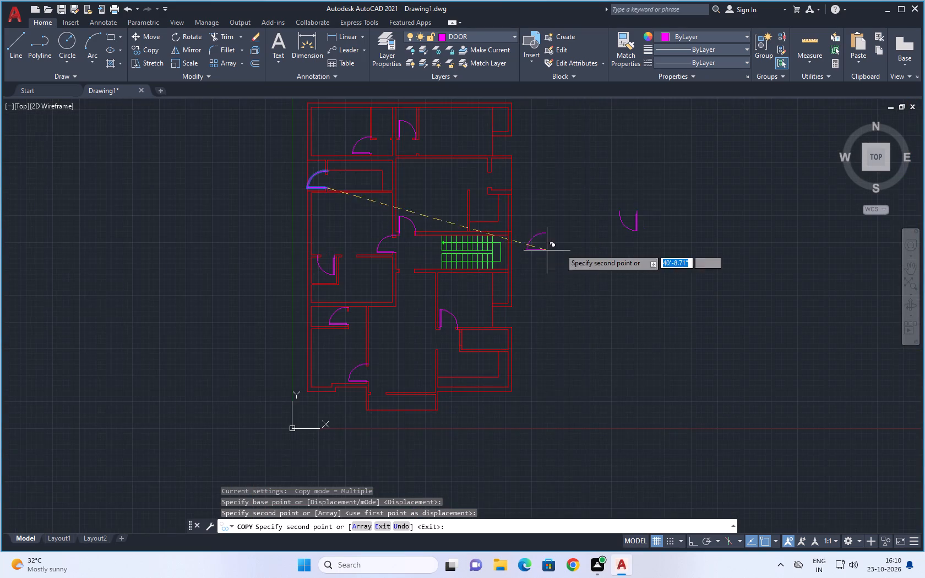
key(Escape)
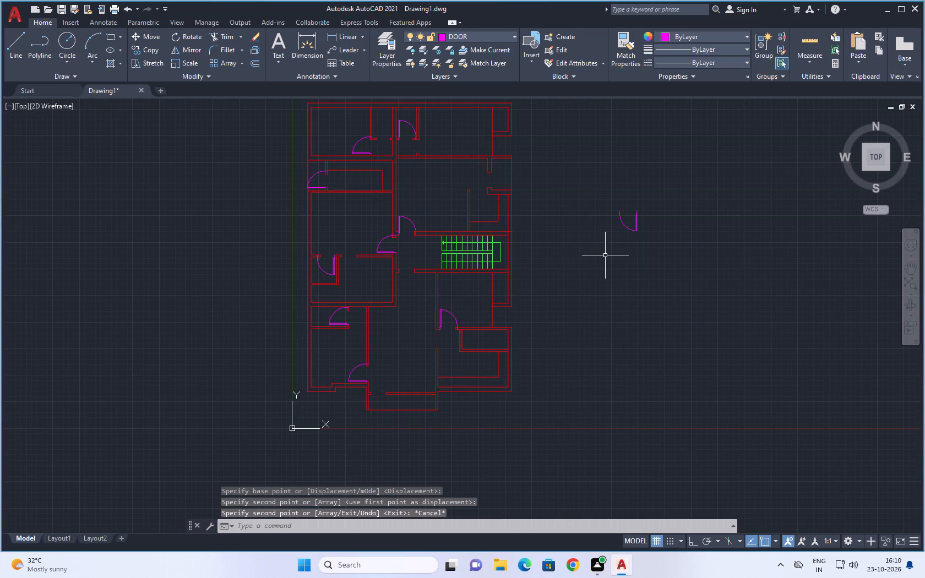
Mirror the spare door east of the plan about the vertical line through its upper-right endpoint, erasing the source door.
middle_drag(605, 255, 554, 256)
middle_drag(632, 204, 624, 219)
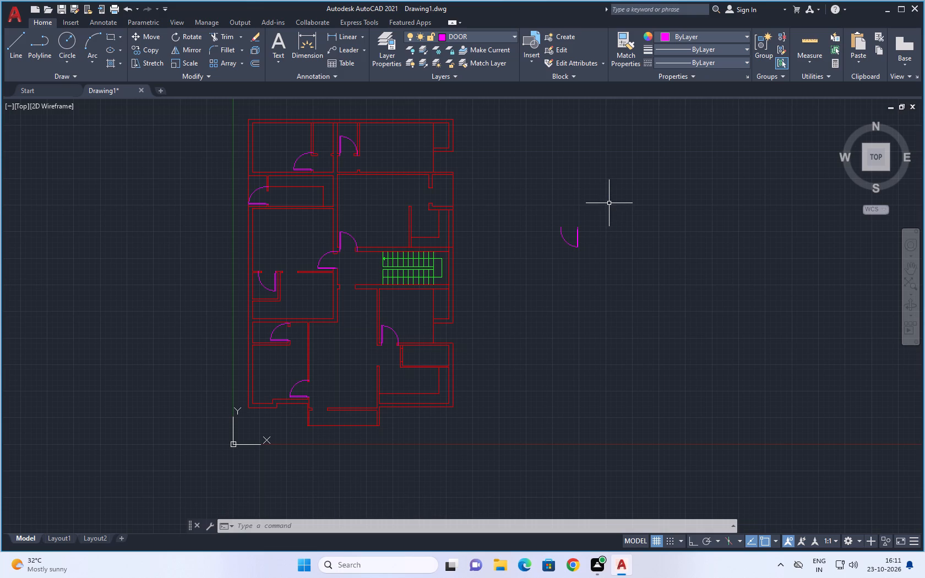
key(Escape)
drag(610, 203, 606, 216)
click(538, 285)
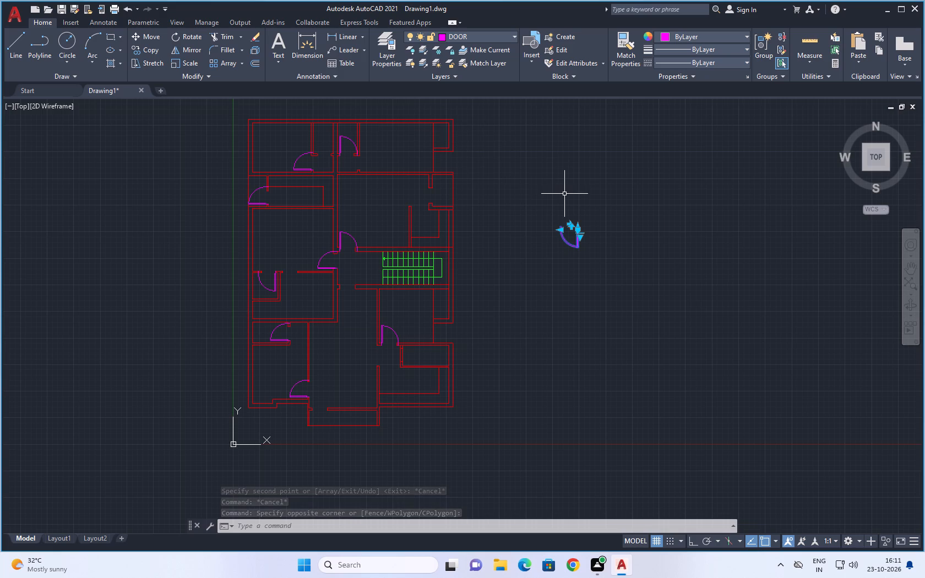
text(MI)
key(space)
scroll(581, 219, up, 3)
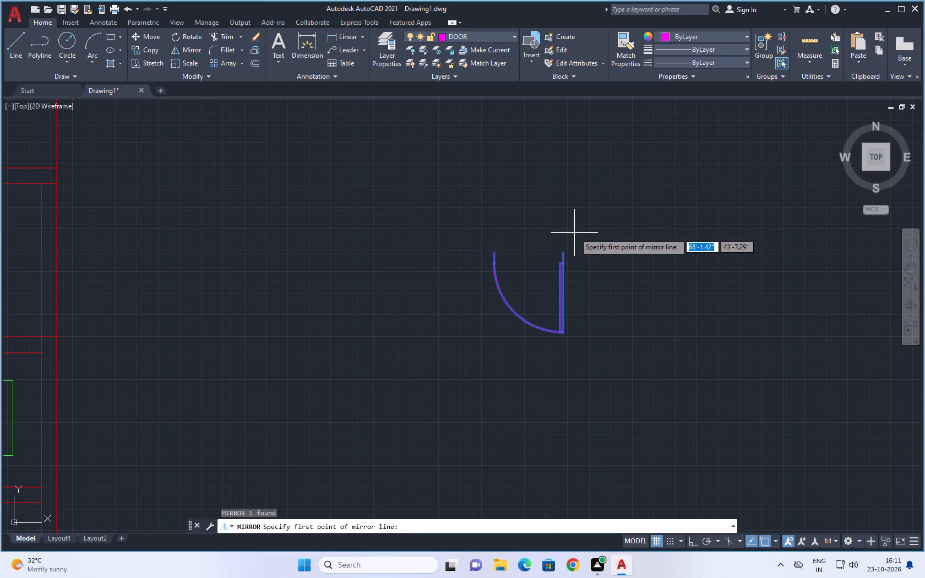
click(563, 251)
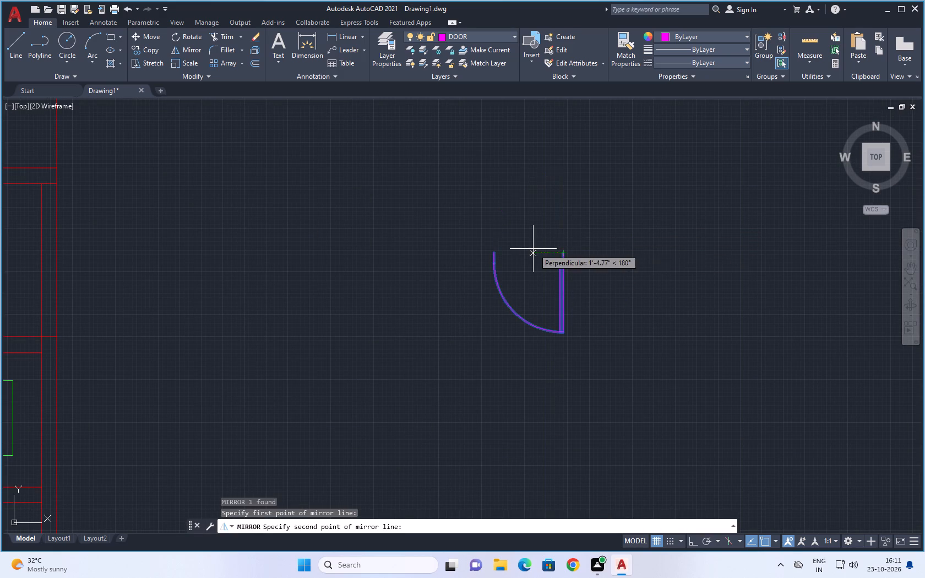
click(564, 241)
drag(581, 268, 564, 241)
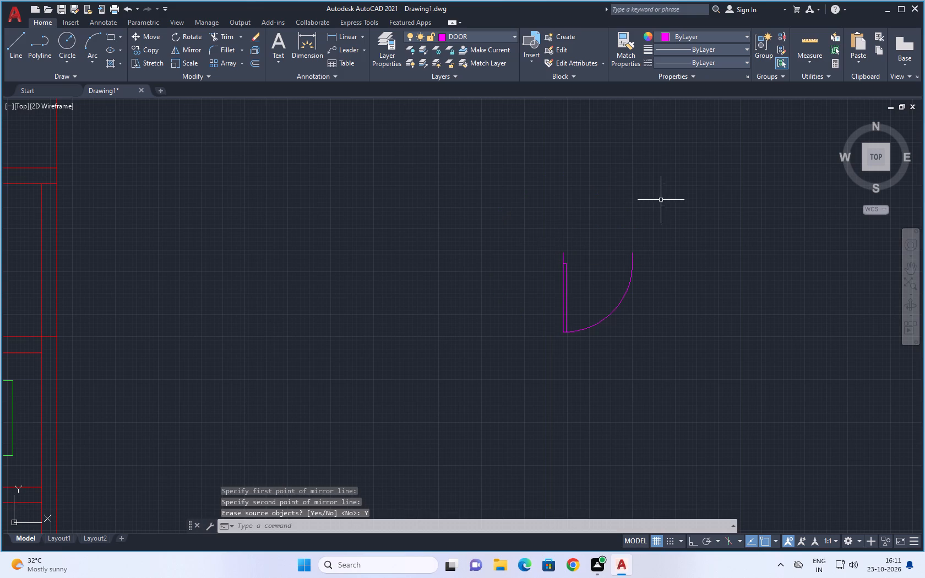
Copy the mirrored spare door by its upper-left endpoint to the west jamb of the opening in the central hall's south wall.
drag(674, 198, 675, 205)
click(493, 378)
key(c)
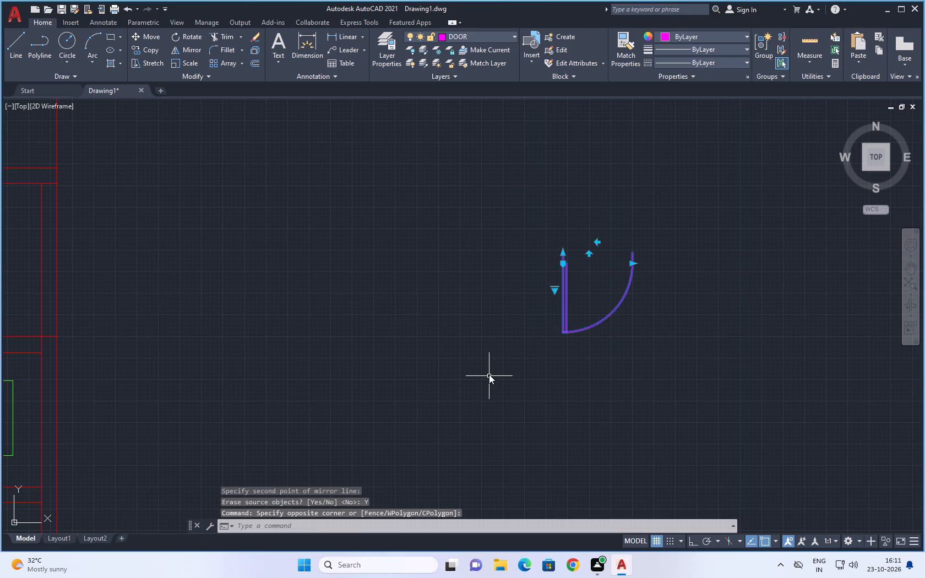
text(O)
key(space)
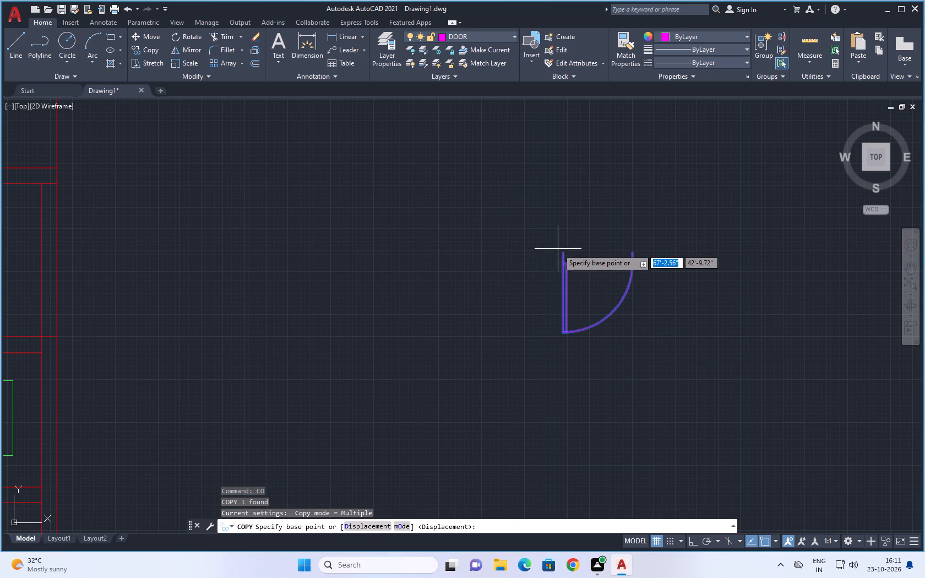
click(561, 252)
scroll(275, 252, down, 4)
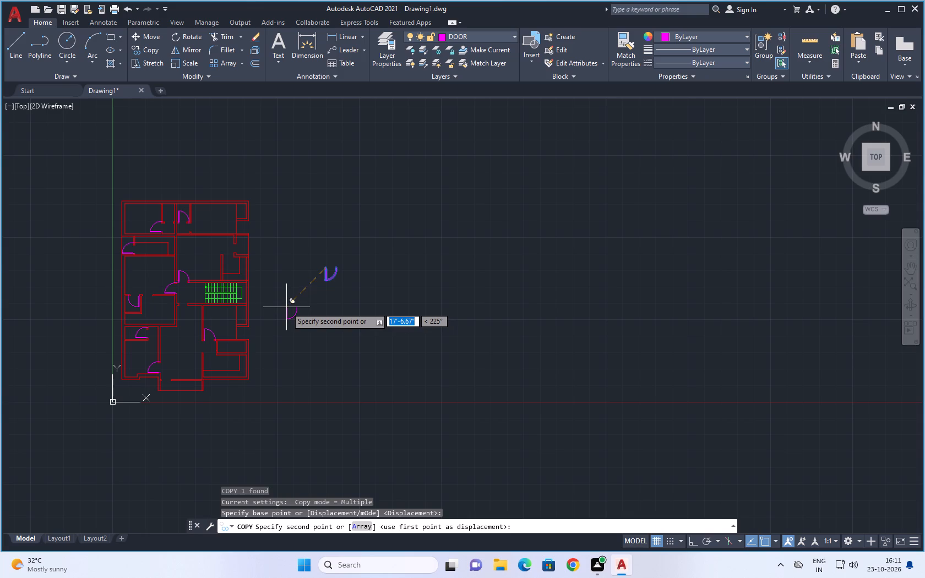
middle_drag(292, 302, 404, 175)
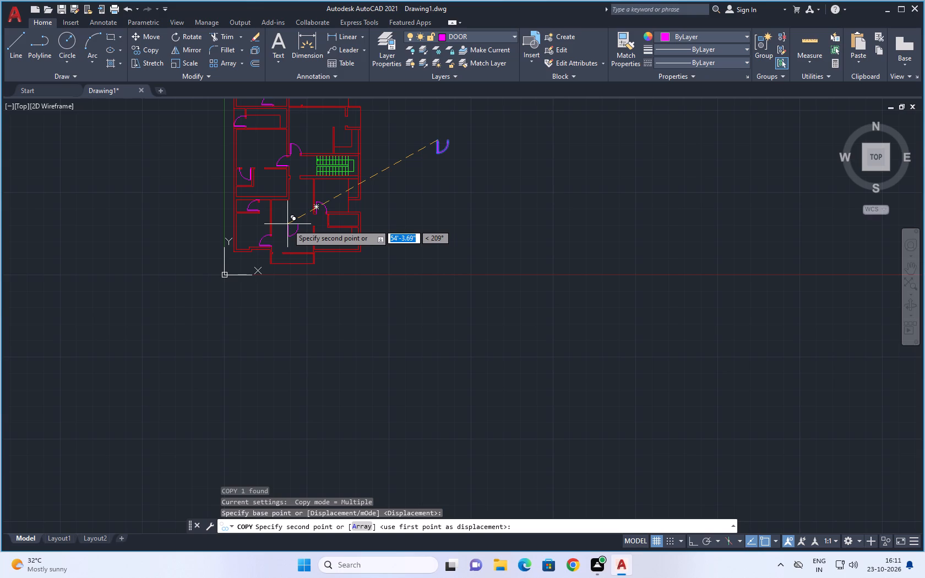
scroll(277, 228, up, 1)
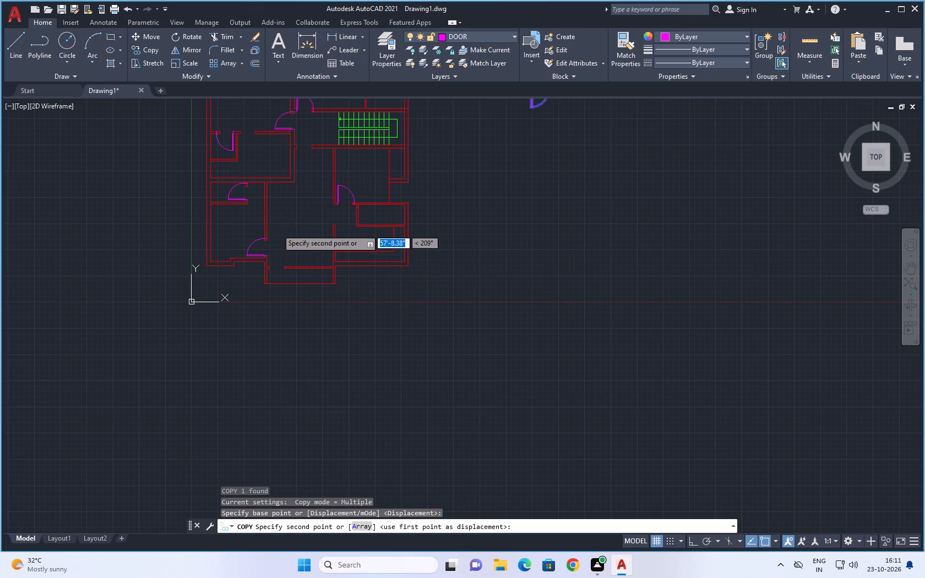
scroll(274, 270, up, 6)
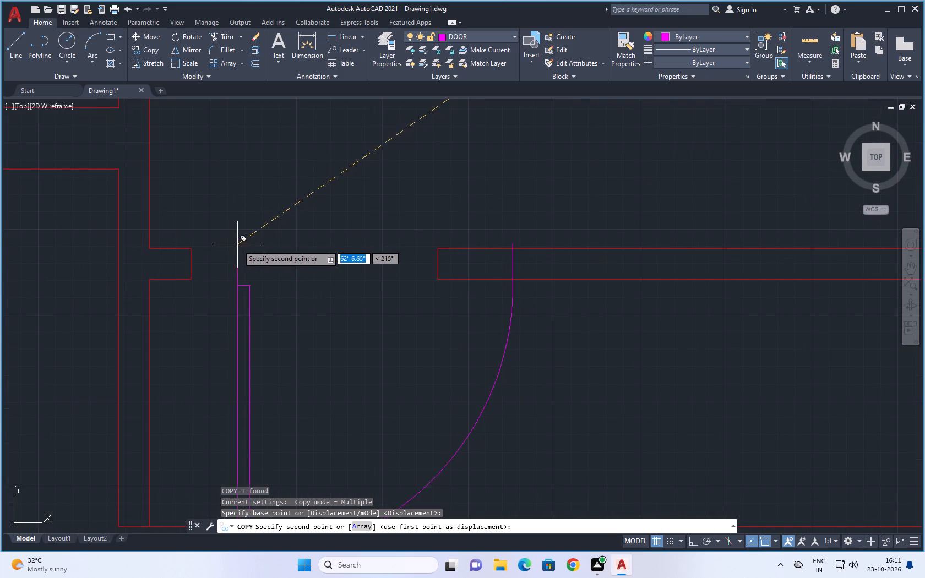
click(188, 247)
Place a second copy at the west jamb of the opening in line with the staircase's south wall.
scroll(342, 185, down, 5)
middle_drag(401, 166, 383, 205)
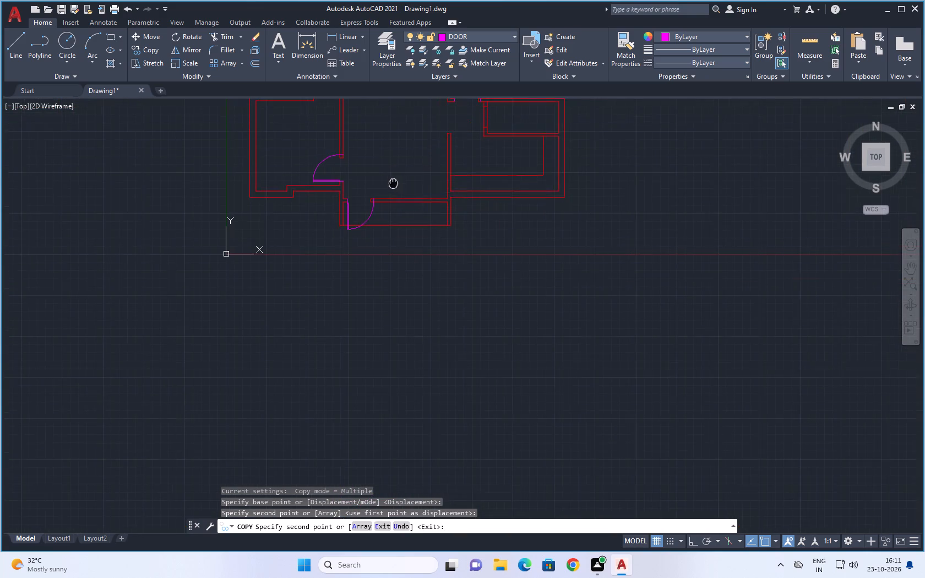
middle_drag(383, 205, 327, 308)
middle_drag(334, 242, 325, 308)
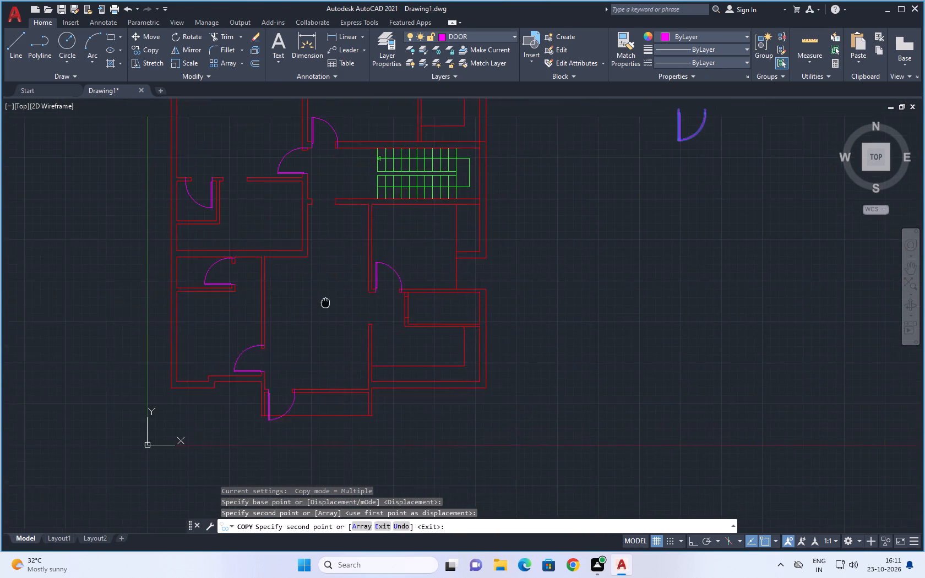
middle_drag(325, 308, 289, 390)
scroll(286, 313, up, 3)
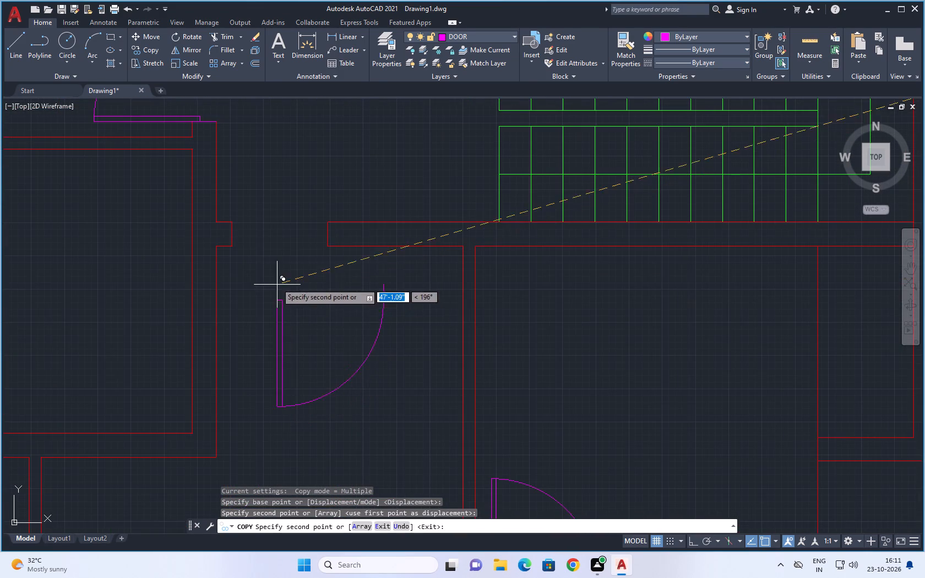
click(233, 222)
scroll(308, 190, down, 3)
middle_drag(332, 188, 342, 317)
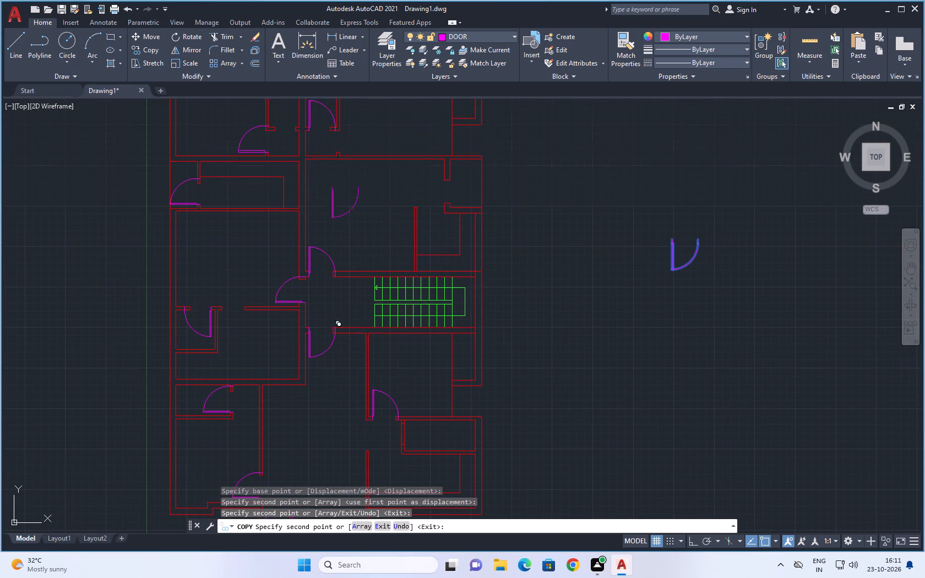
Trim both lines of the west wall of the small southeast room to clear a door opening between its jamb lines.
scroll(364, 223, down, 1)
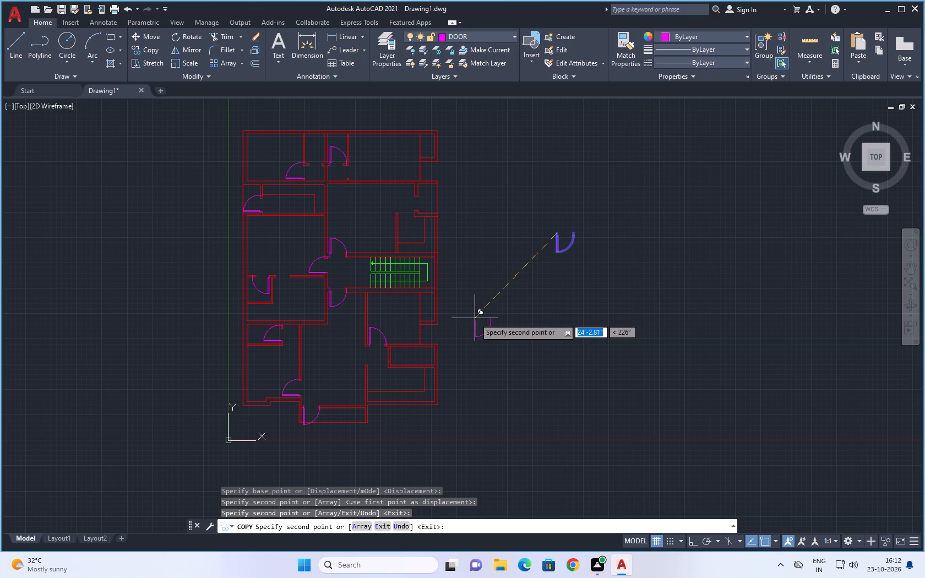
scroll(459, 327, up, 1)
key(Escape)
key(Escape)
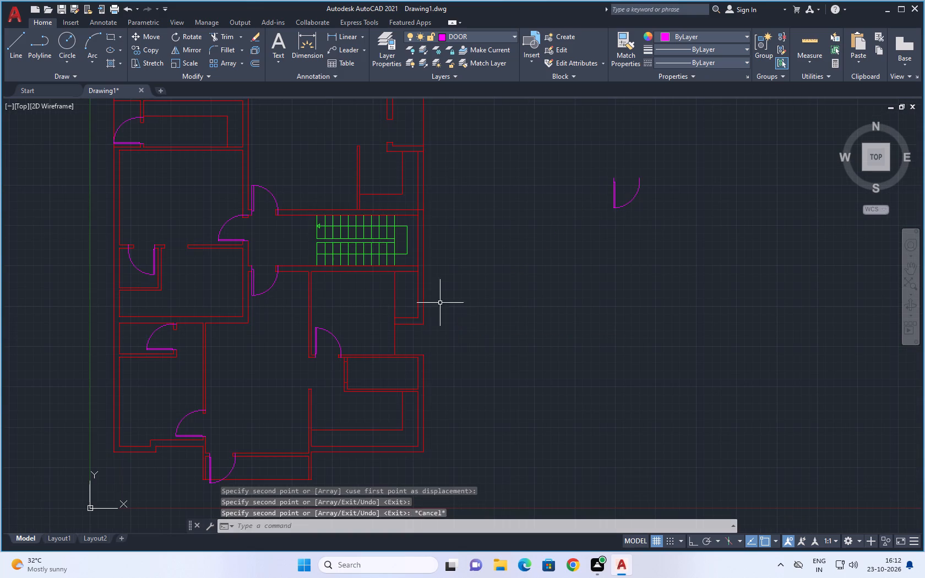
click(213, 35)
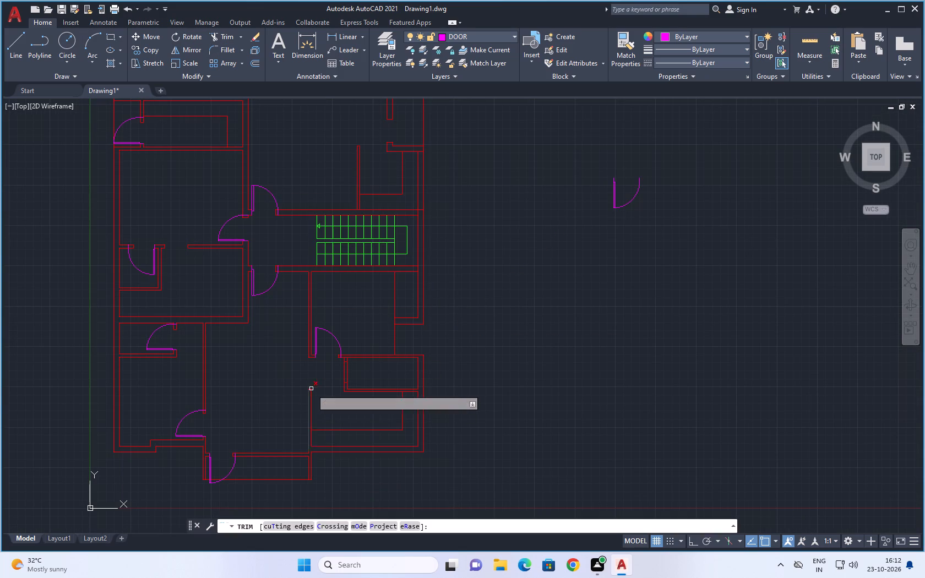
scroll(312, 388, up, 2)
drag(366, 357, 426, 343)
scroll(439, 356, down, 1)
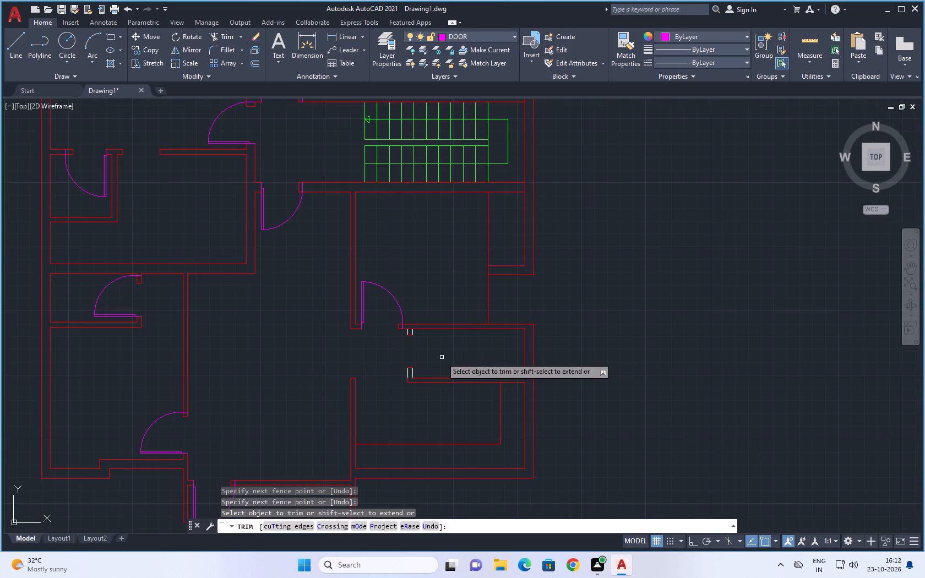
scroll(396, 358, up, 3)
key(Escape)
key(Escape)
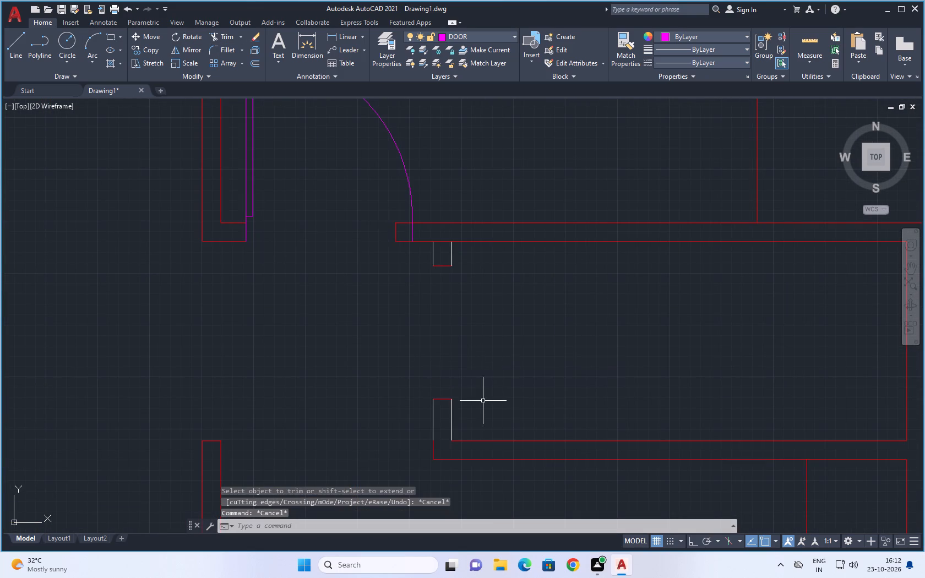
Put the white wall stubs on both sides of the new opening on the WALL layer, with colour 10 for that layer.
key(Escape)
drag(535, 352, 460, 406)
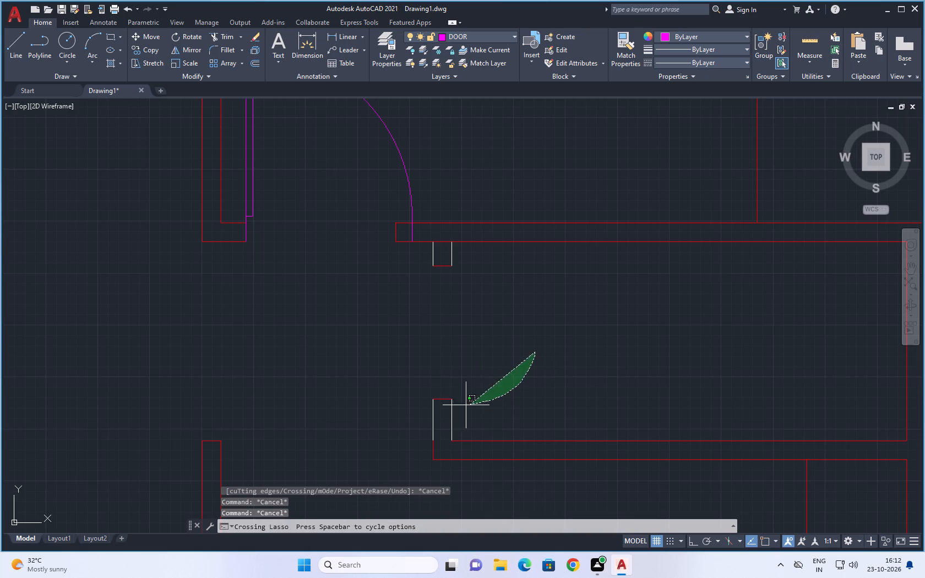
drag(460, 406, 385, 418)
drag(471, 258, 465, 255)
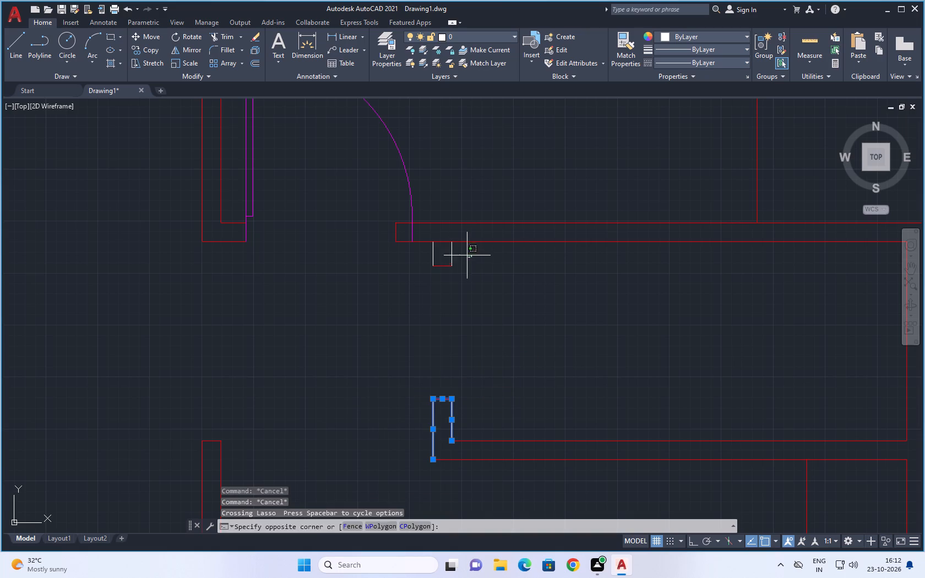
drag(465, 255, 386, 275)
click(493, 37)
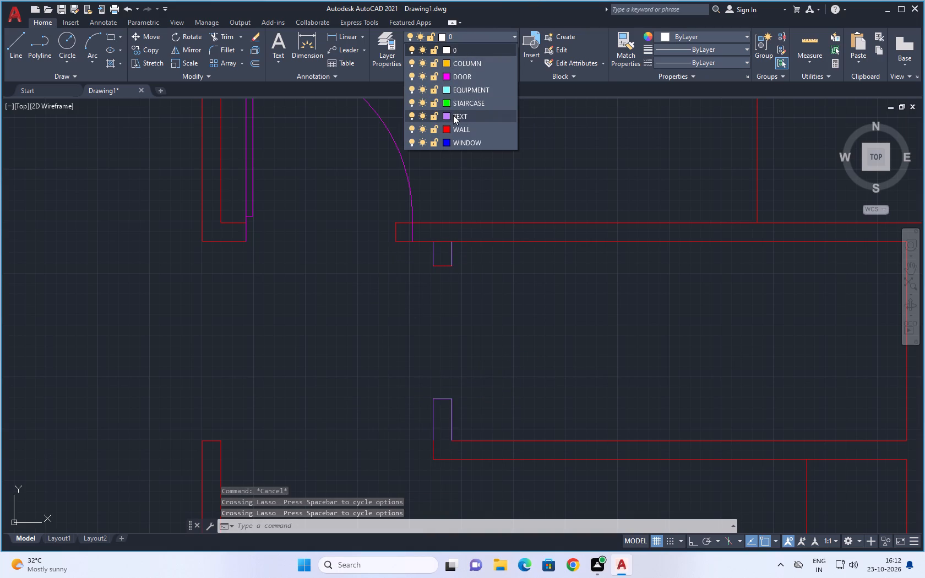
click(451, 127)
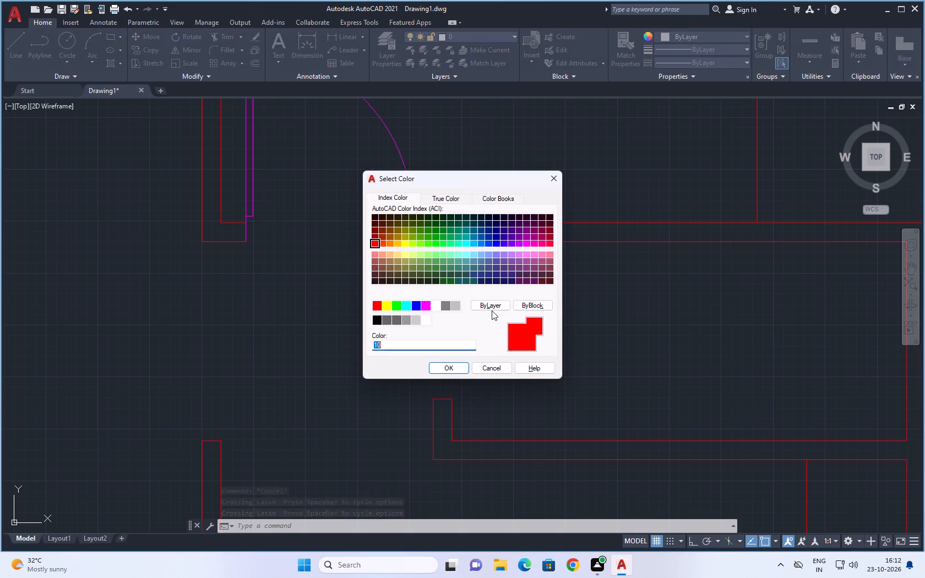
click(448, 366)
scroll(497, 338, down, 2)
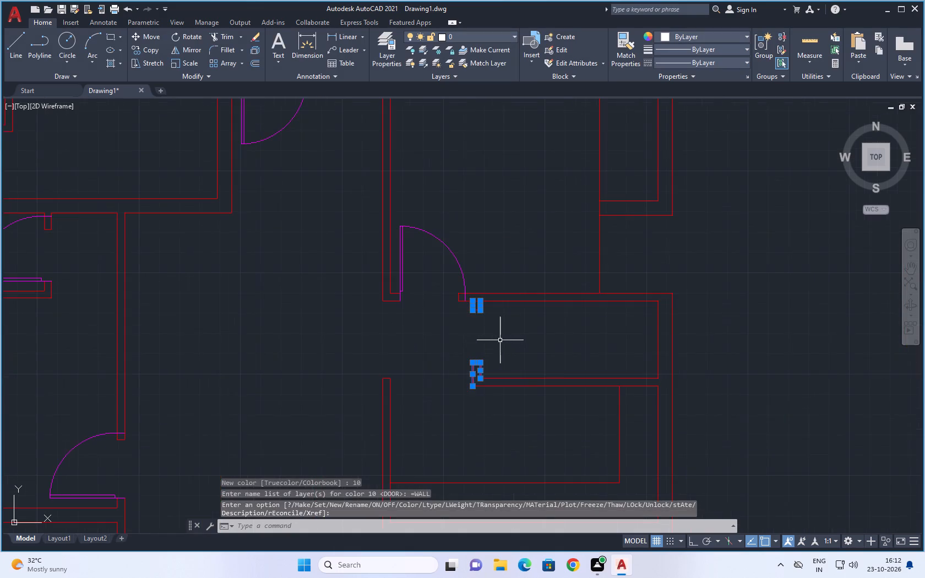
key(Escape)
key(Escape)
scroll(697, 235, down, 2)
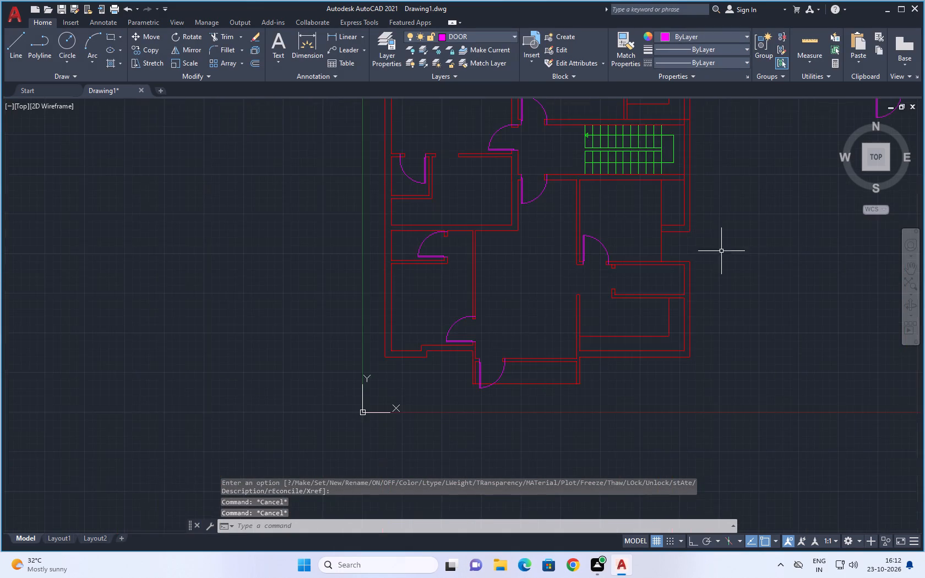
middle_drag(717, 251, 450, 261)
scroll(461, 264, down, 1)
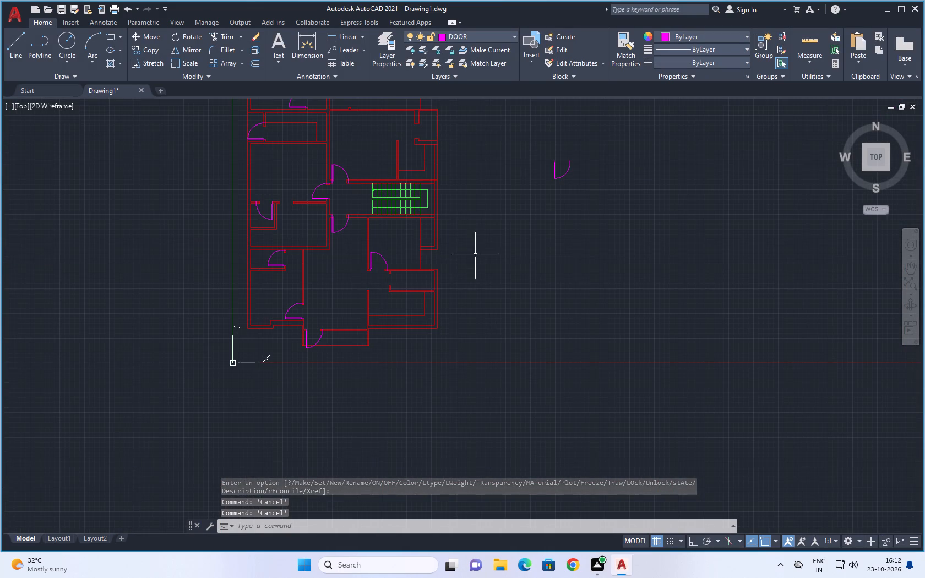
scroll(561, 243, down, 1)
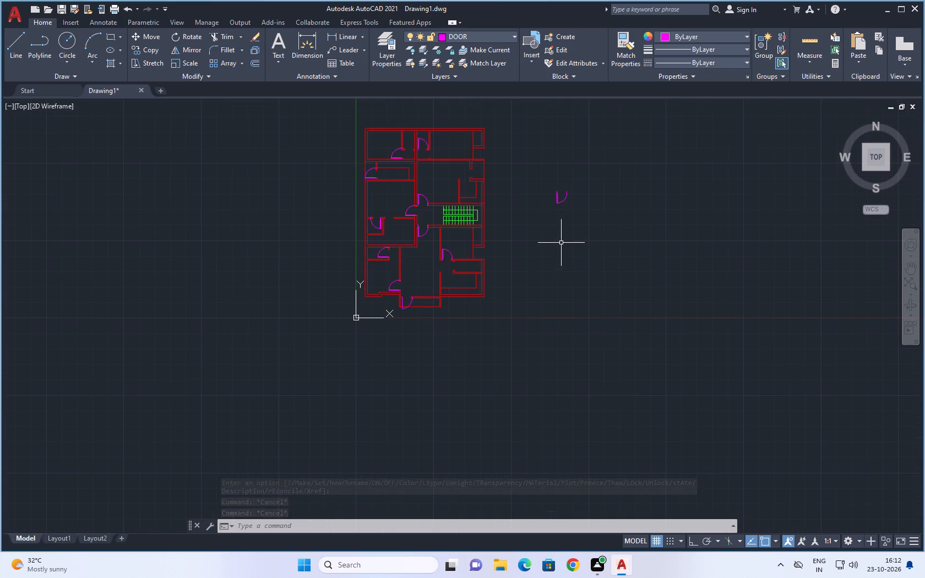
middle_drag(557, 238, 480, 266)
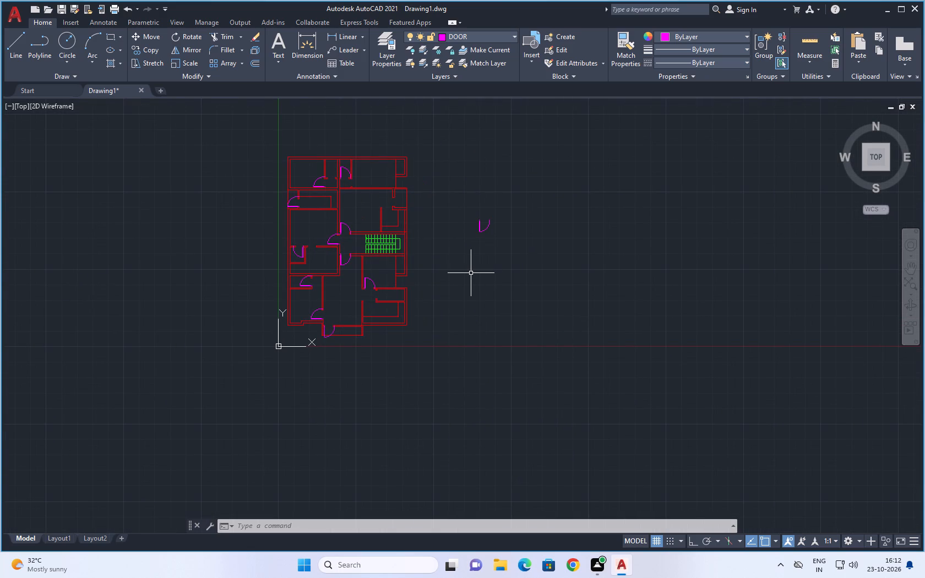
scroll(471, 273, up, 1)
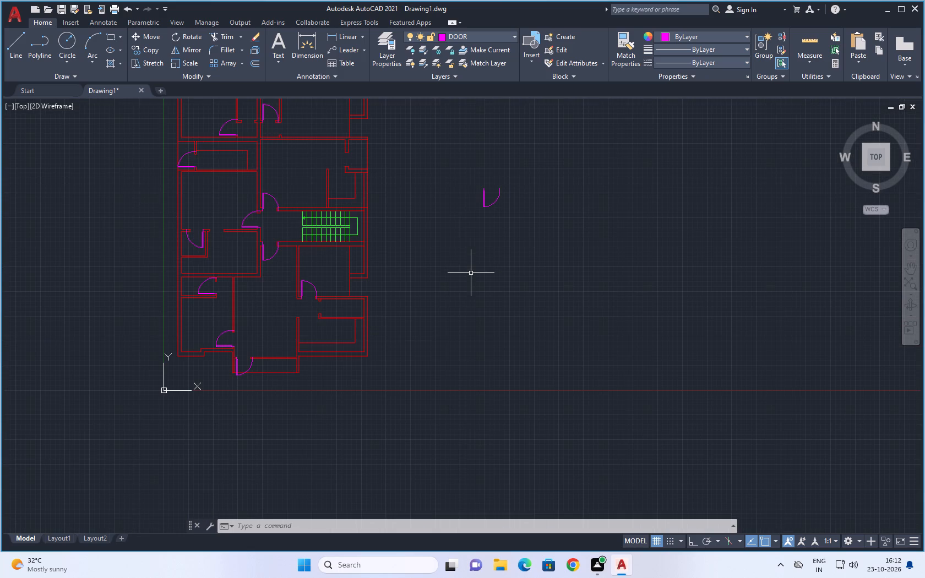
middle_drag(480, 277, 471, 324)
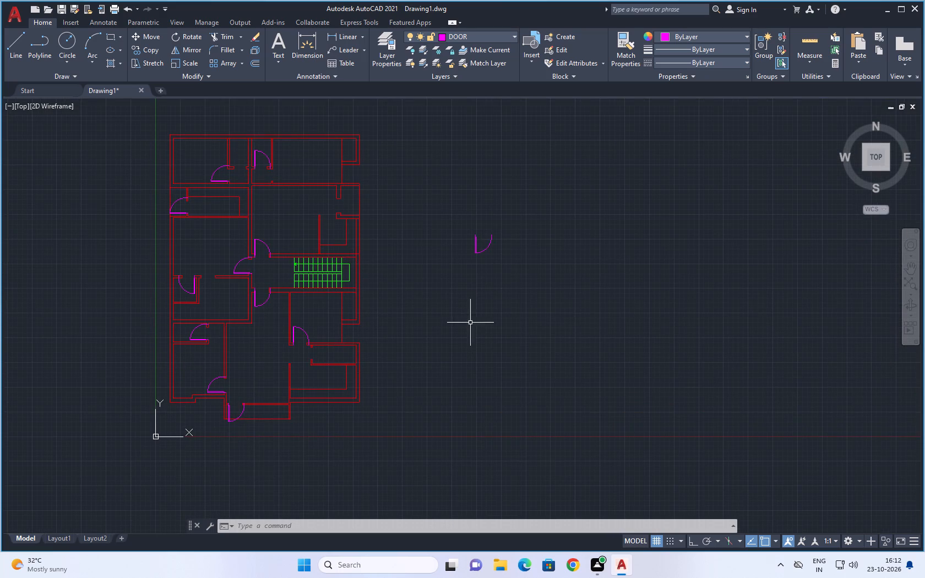
Copy the door of the room south of the staircase by its lower-left endpoint to the west jamb of the opening in the large west room's south wall.
scroll(520, 235, up, 1)
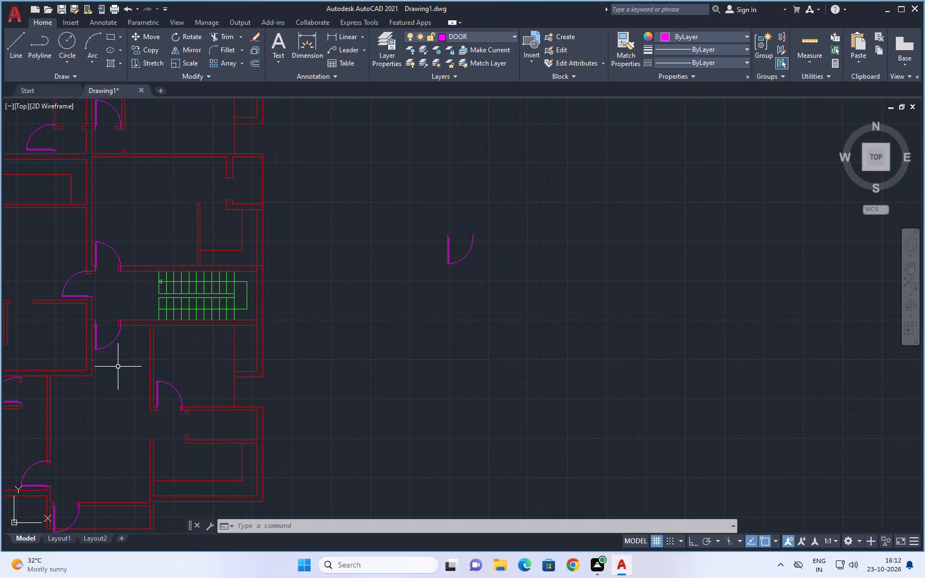
click(176, 391)
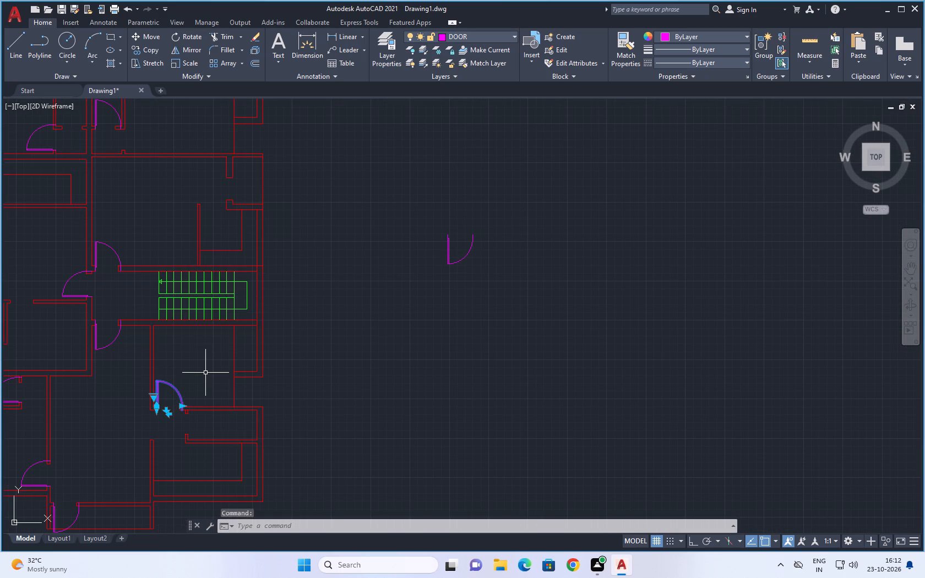
key(c)
key(o)
key(space)
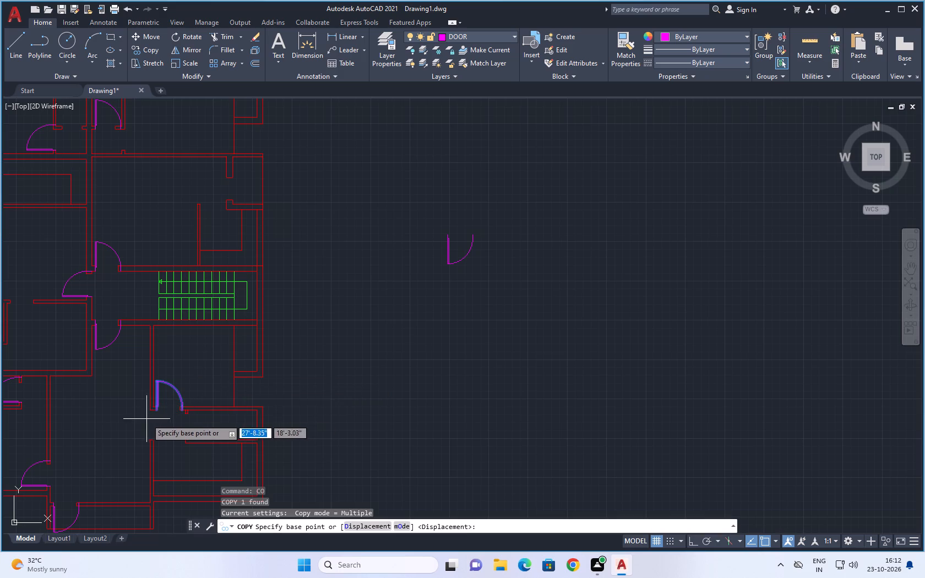
scroll(147, 416, up, 4)
click(187, 392)
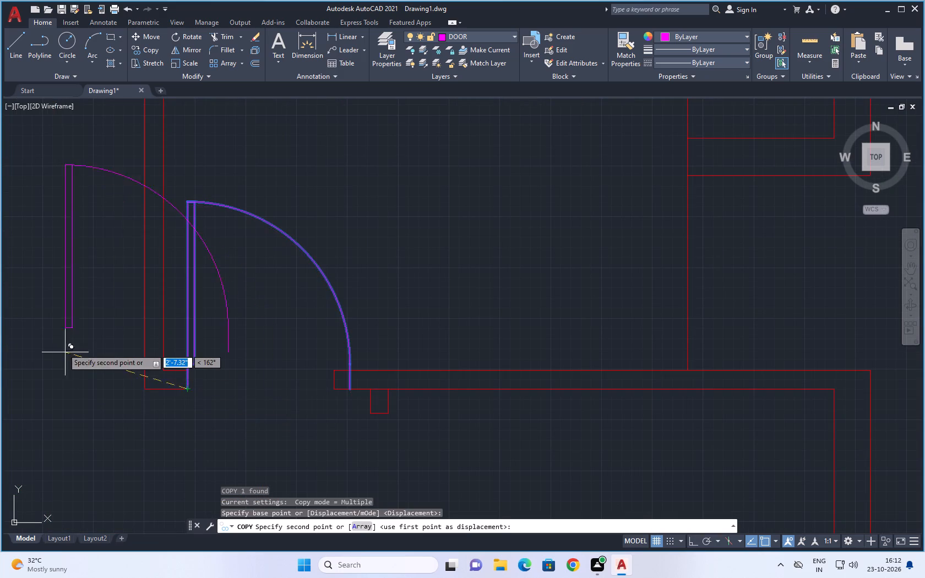
scroll(61, 344, down, 3)
middle_drag(66, 343, 613, 329)
middle_drag(447, 238, 465, 386)
scroll(426, 308, up, 4)
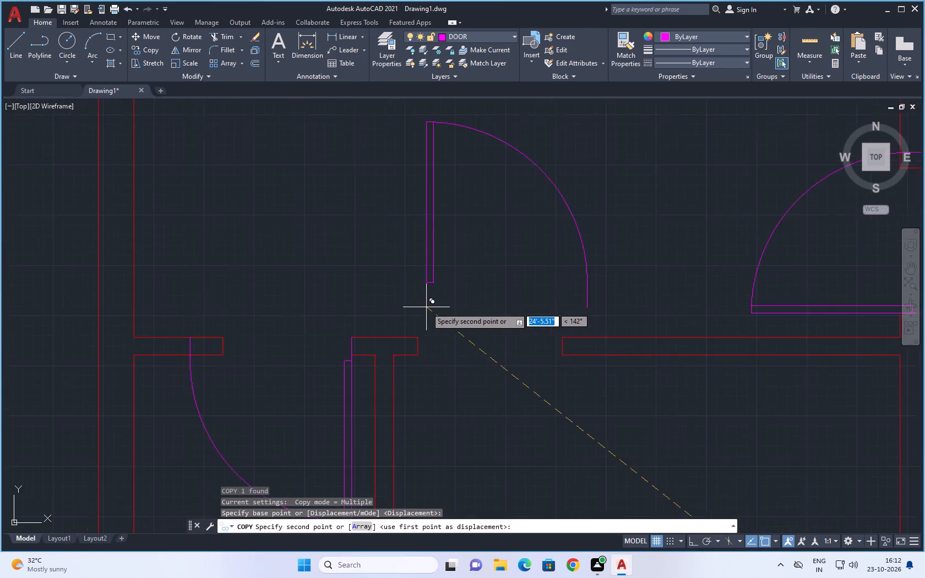
click(413, 380)
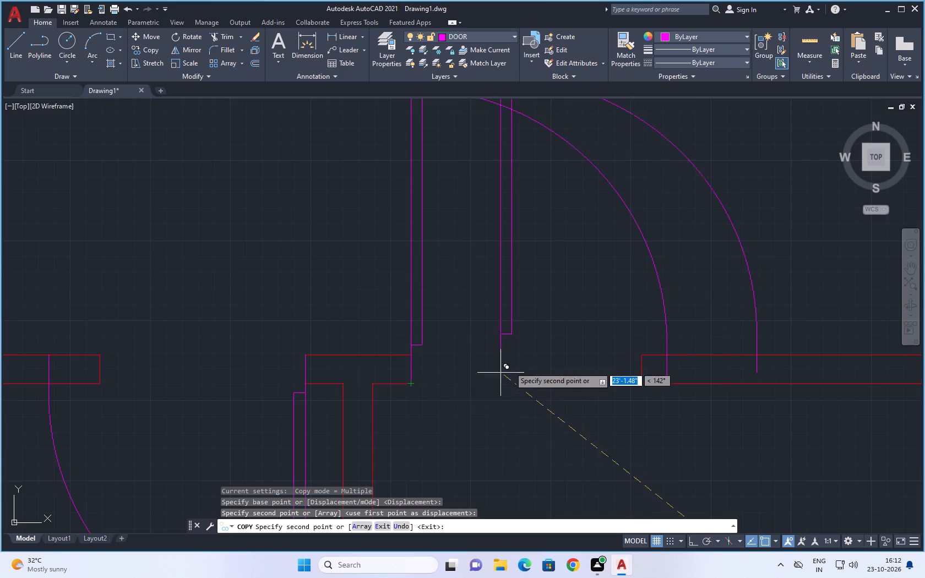
scroll(539, 343, down, 3)
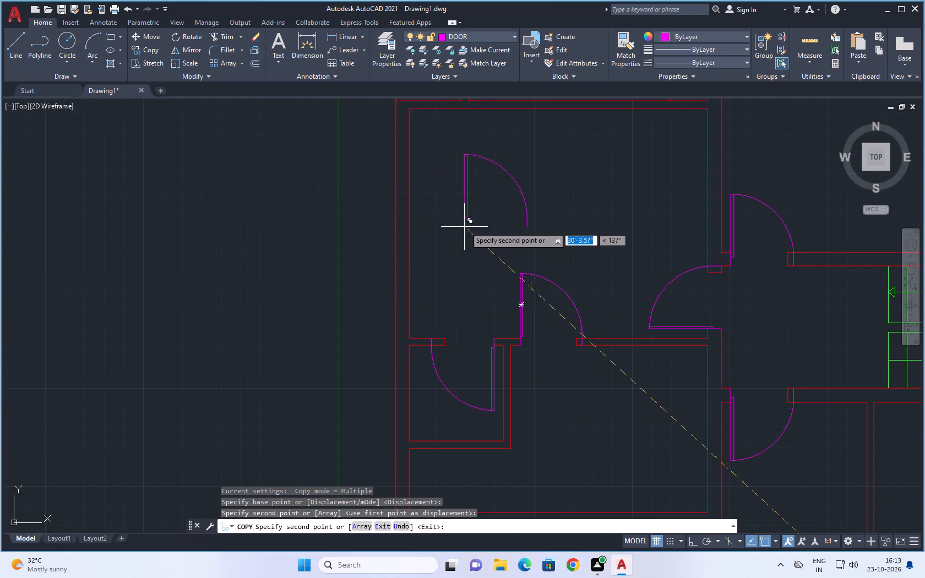
scroll(470, 232, down, 4)
middle_drag(615, 258, 519, 259)
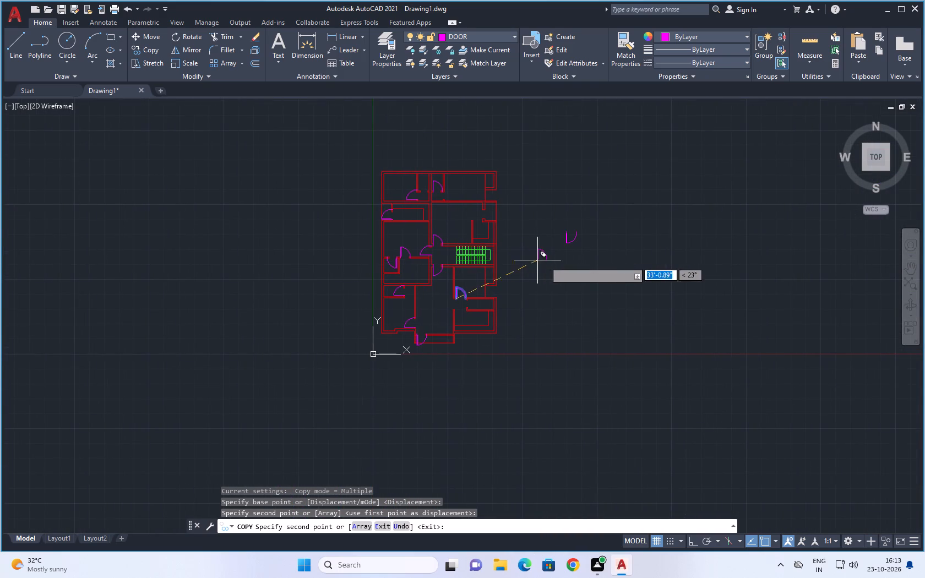
key(Escape)
key(Escape)
Rotate the spare door east of the plan by 90 degrees about its upper-left endpoint, with Ortho on.
middle_drag(597, 261, 572, 248)
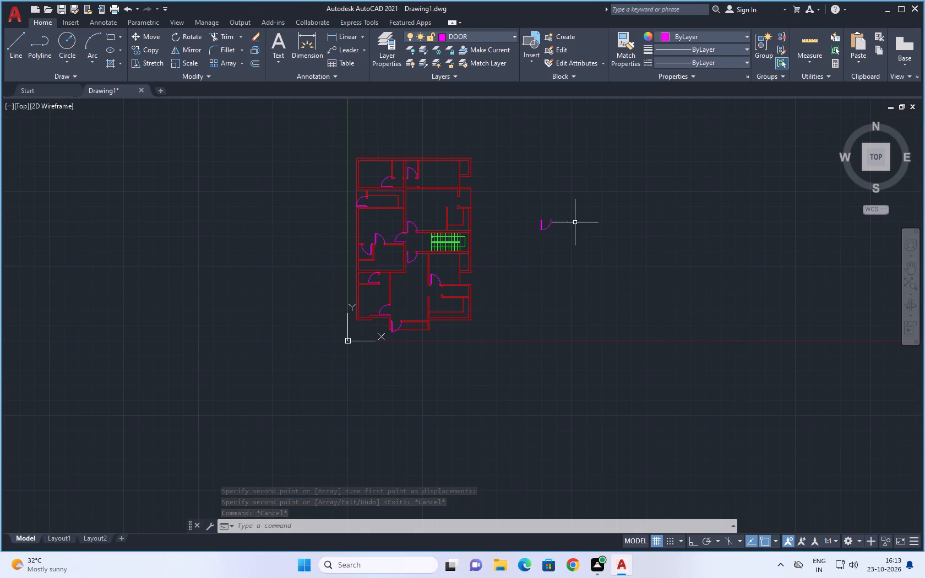
scroll(556, 209, up, 1)
middle_drag(563, 212, 573, 192)
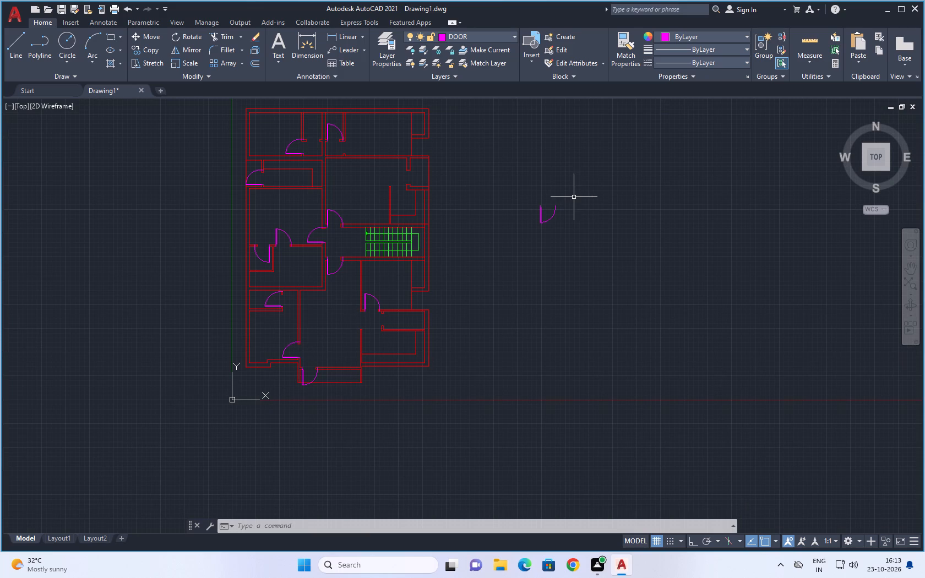
click(575, 189)
click(500, 272)
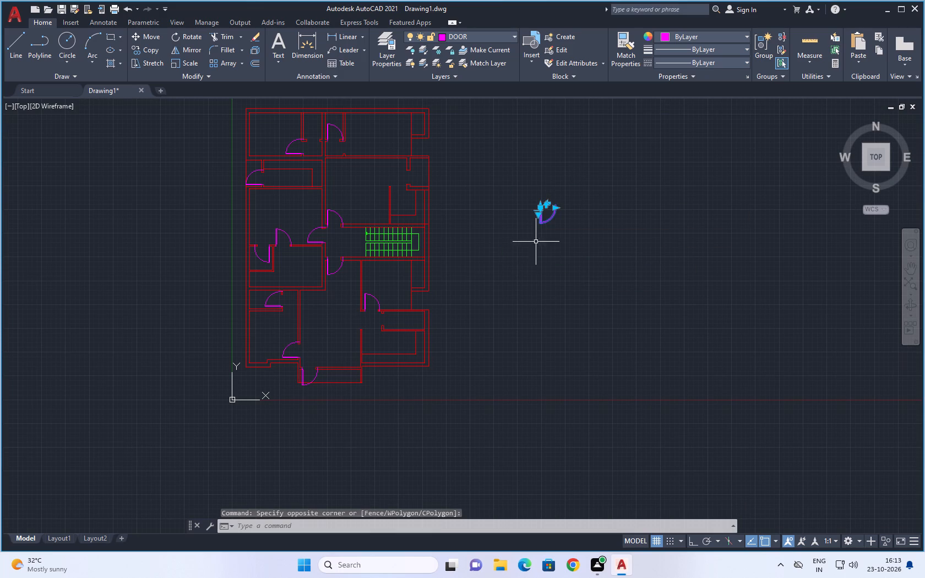
key(c)
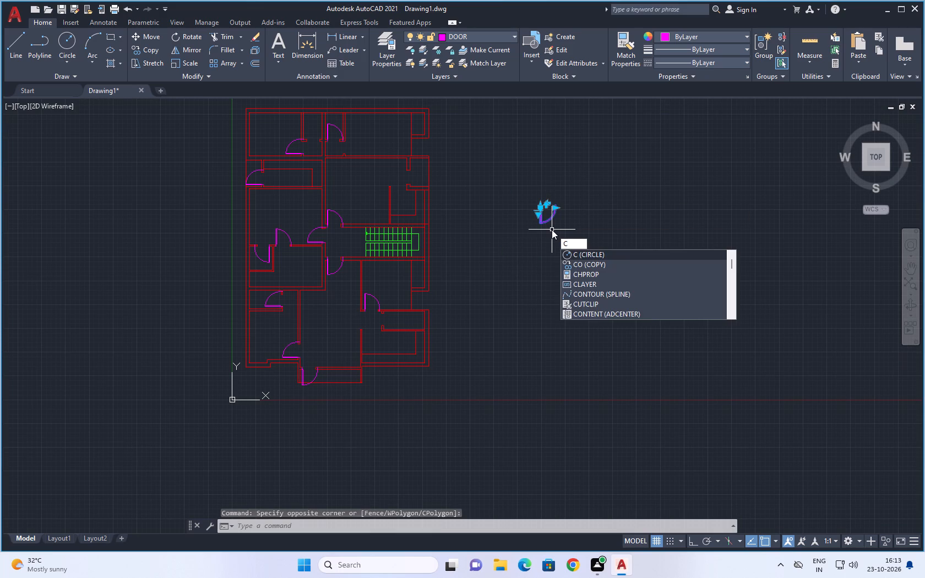
key(BackSpace)
key(r)
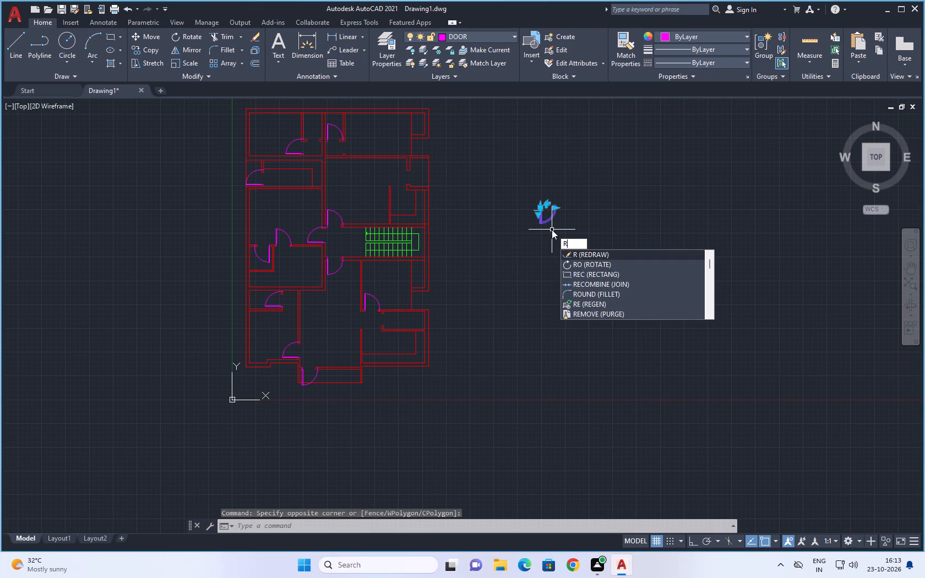
text(O)
key(space)
scroll(540, 204, up, 2)
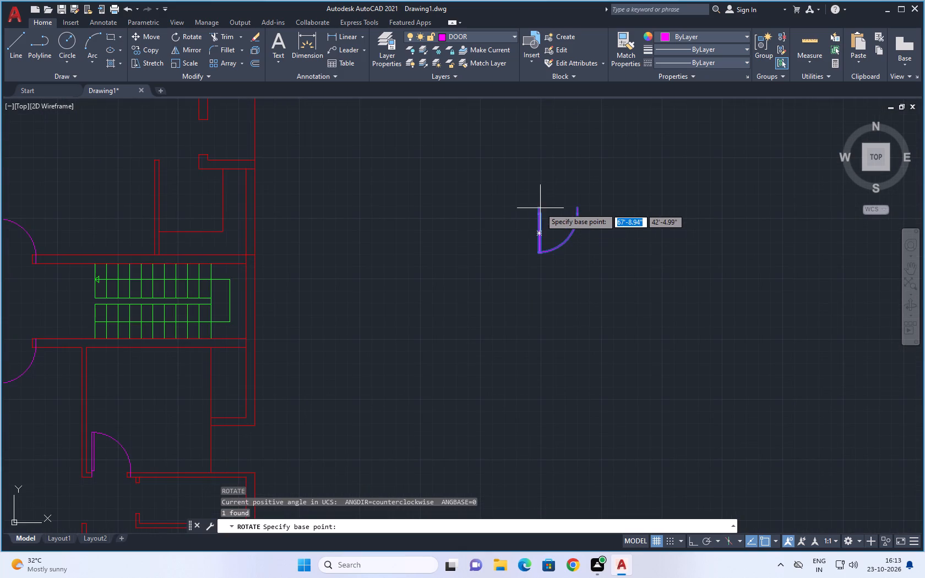
click(539, 206)
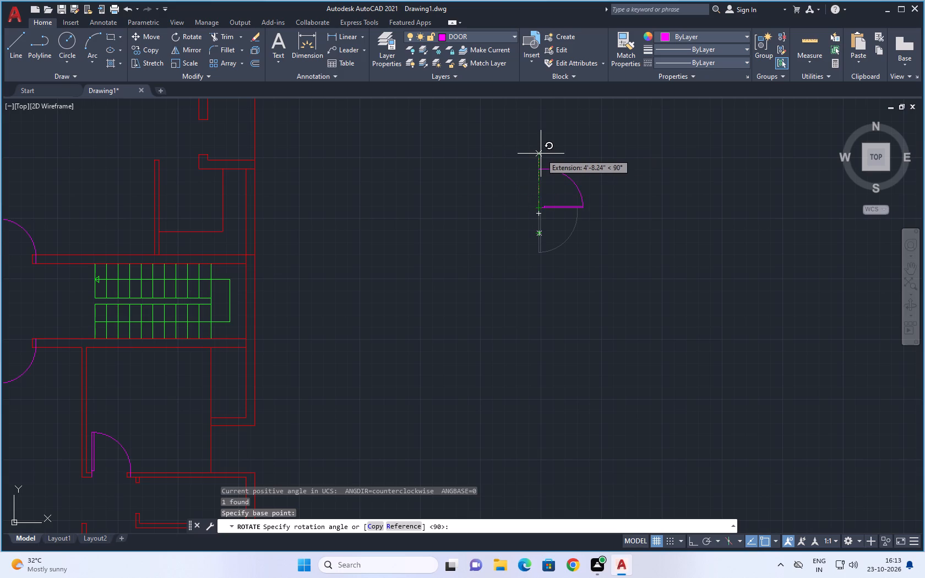
scroll(541, 154, down, 2)
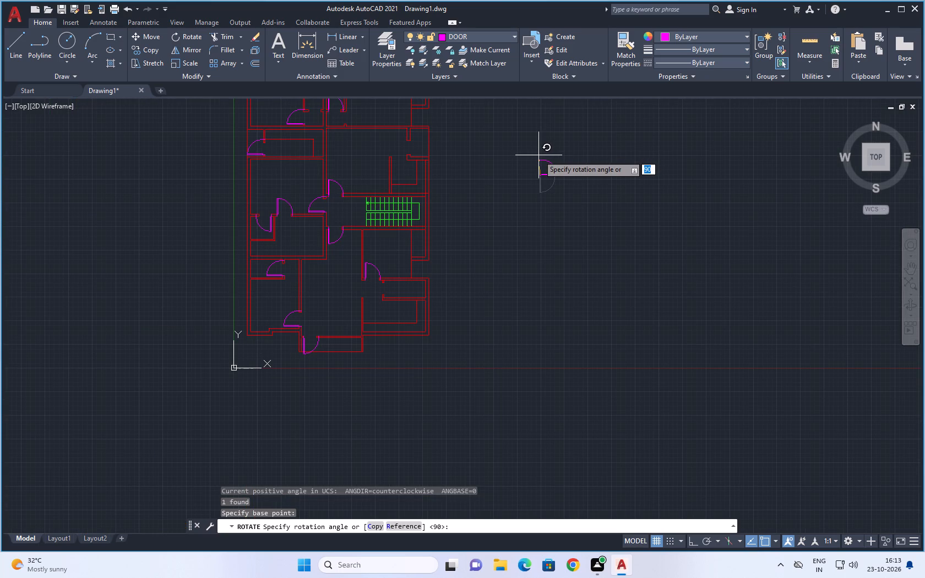
key(F8)
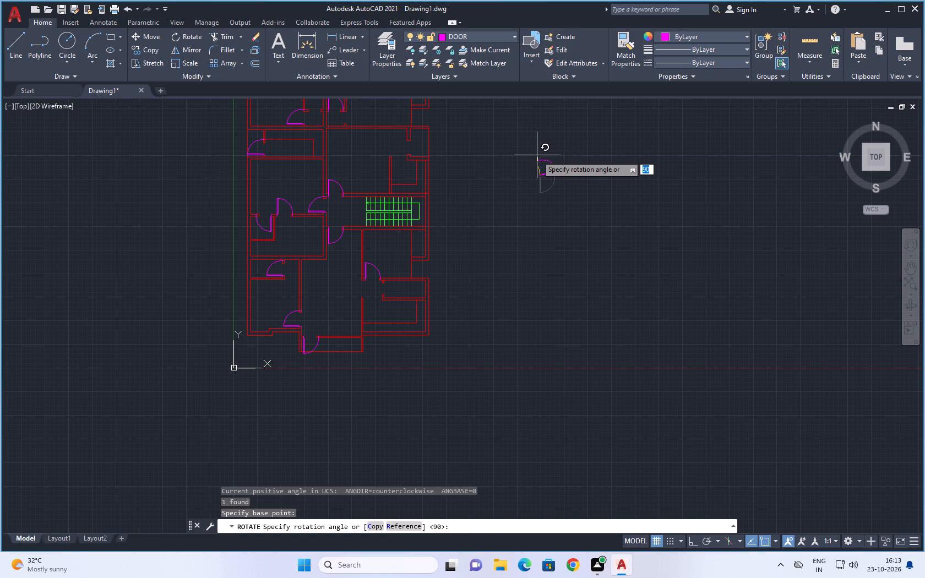
click(535, 156)
scroll(561, 167, down, 1)
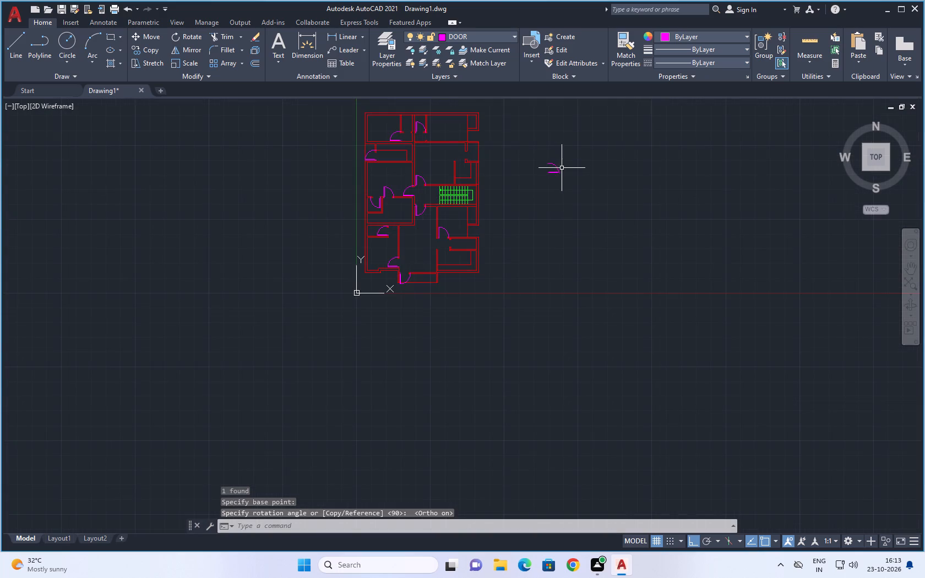
middle_drag(567, 163, 550, 199)
scroll(550, 199, up, 3)
key(Escape)
key(Escape)
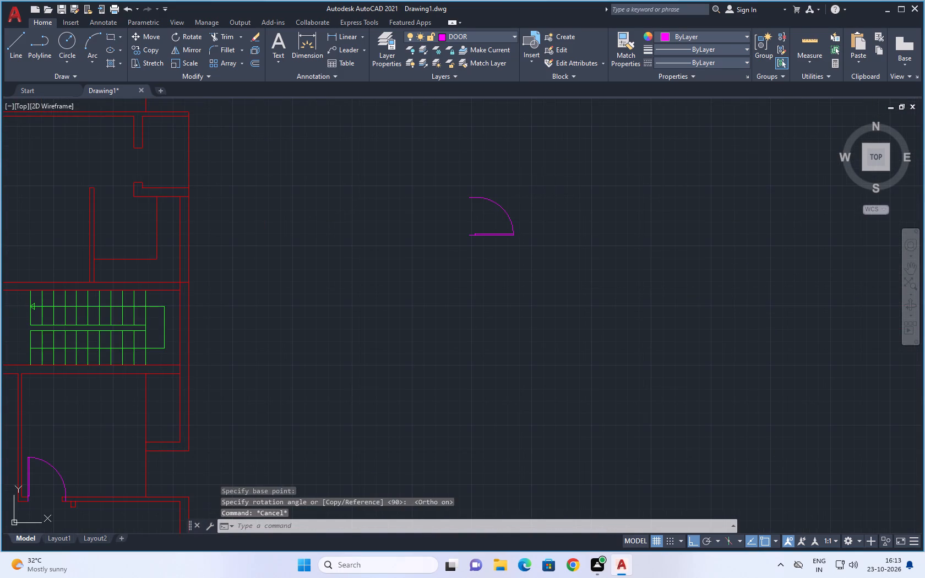
Copy the spare door by its lower-left endpoint to the south jamb of the small northeast alcove's opening in the room north of the staircase, with Ortho off.
click(557, 165)
click(451, 312)
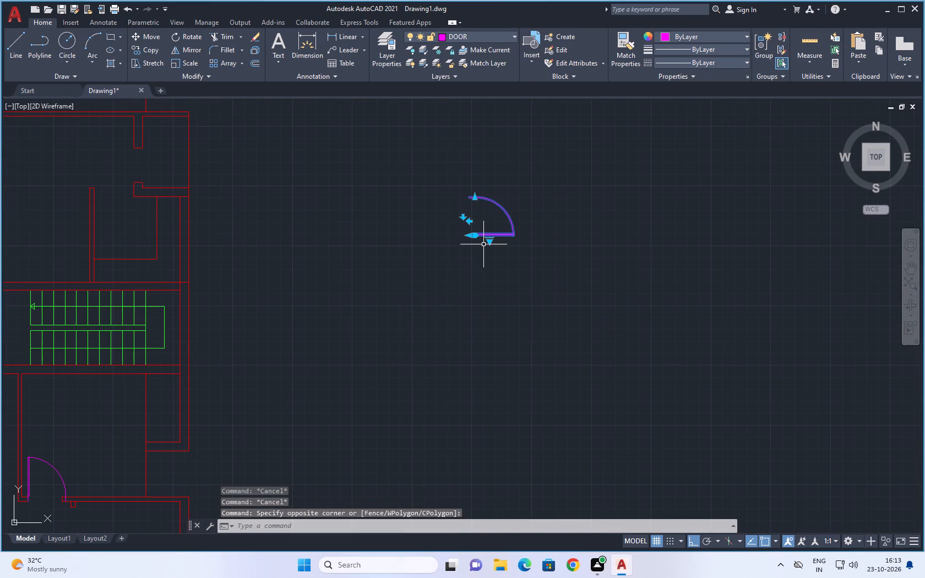
key(c)
text(O)
key(space)
scroll(467, 243, up, 1)
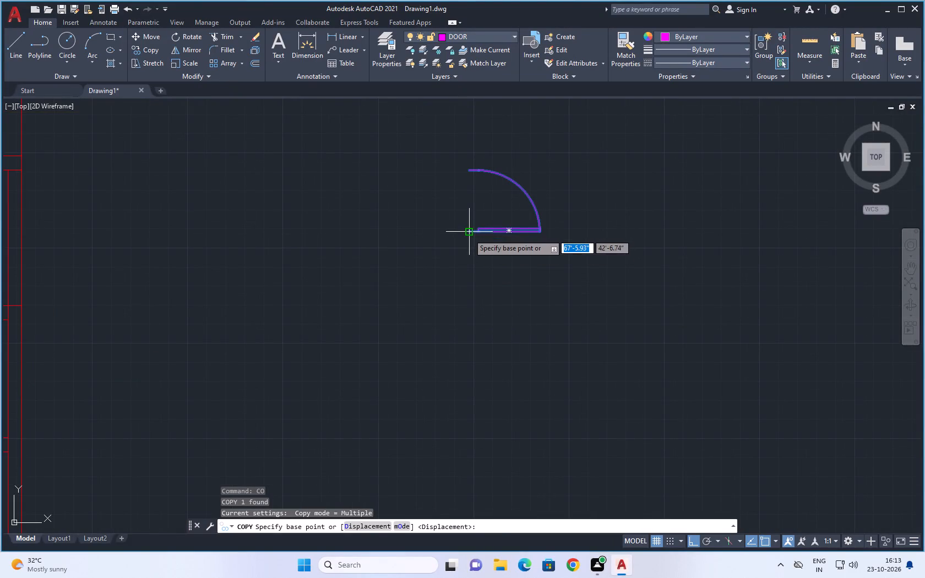
click(469, 234)
scroll(190, 220, down, 2)
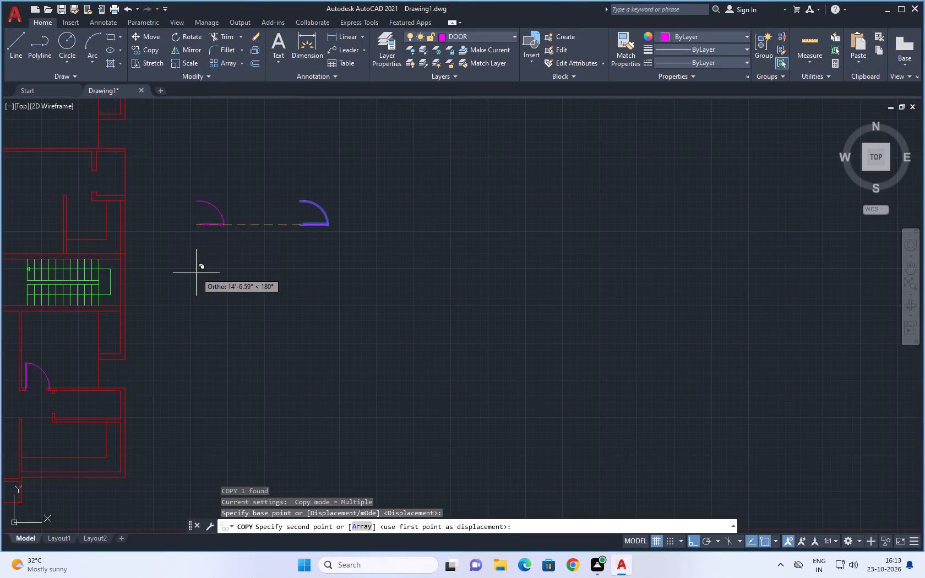
key(F8)
middle_drag(226, 249, 323, 235)
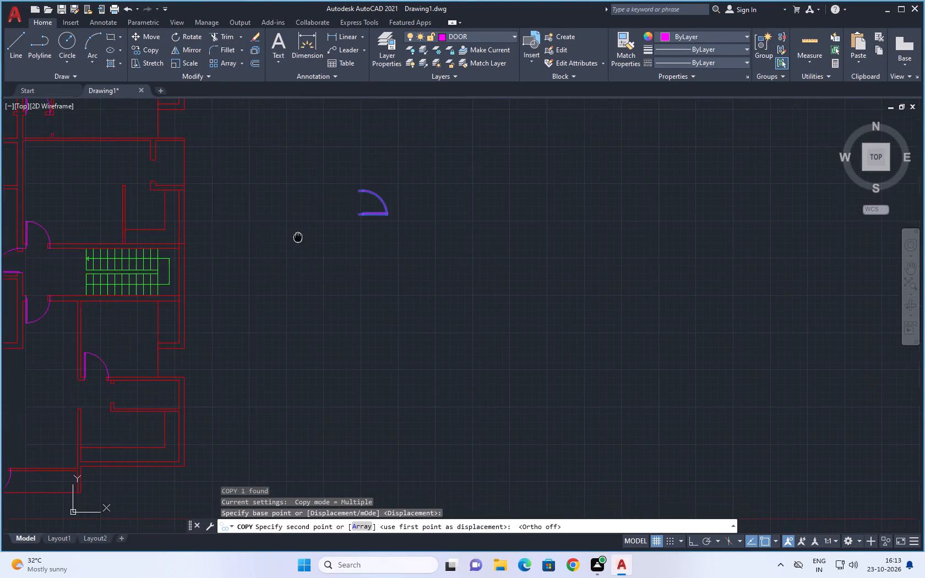
middle_drag(323, 235, 425, 343)
scroll(280, 266, up, 5)
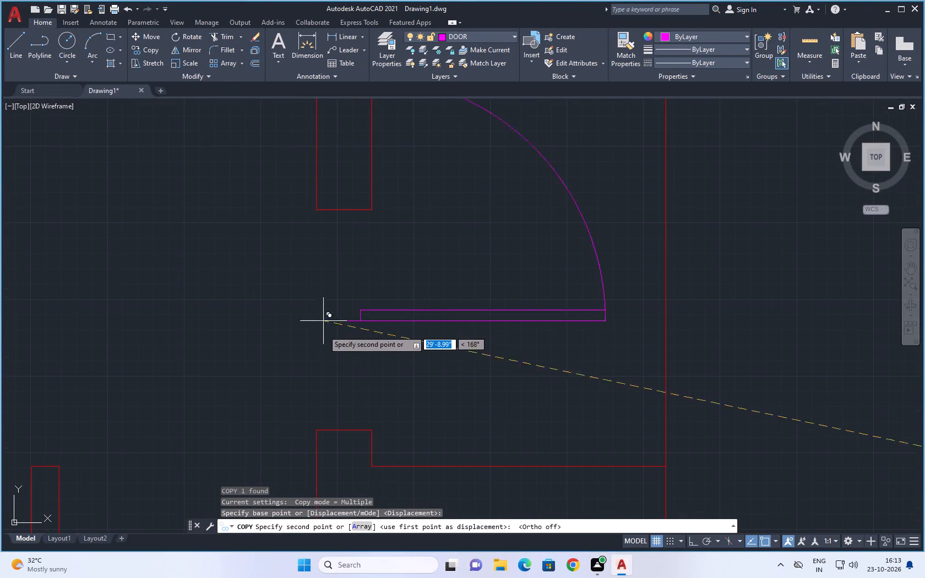
click(315, 429)
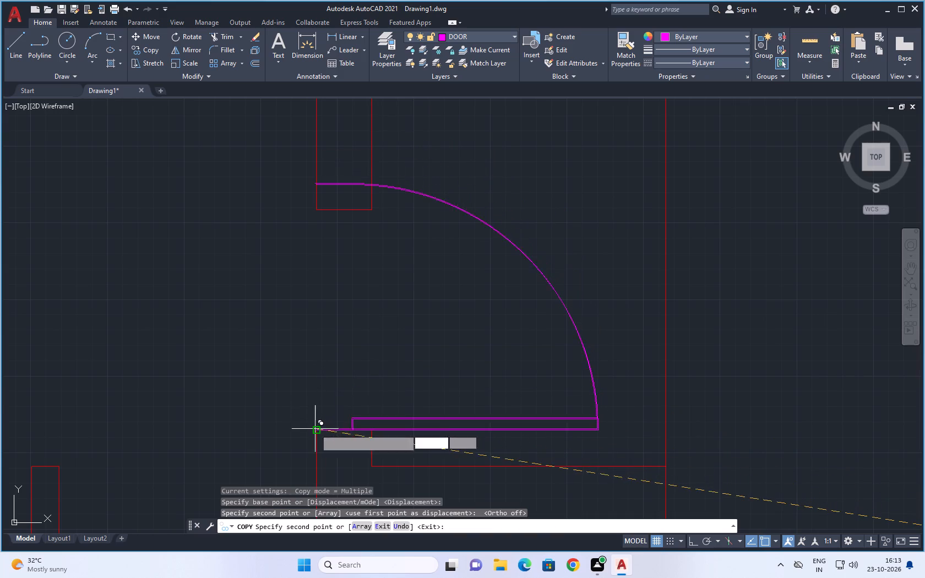
scroll(393, 370, down, 2)
scroll(448, 359, down, 2)
scroll(535, 347, down, 3)
middle_drag(565, 356, 403, 250)
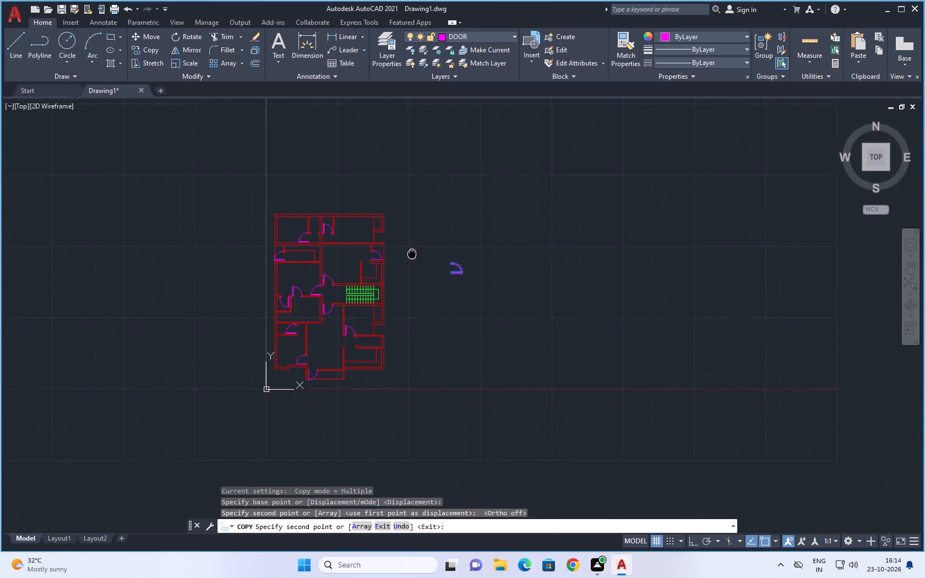
middle_drag(403, 250, 402, 250)
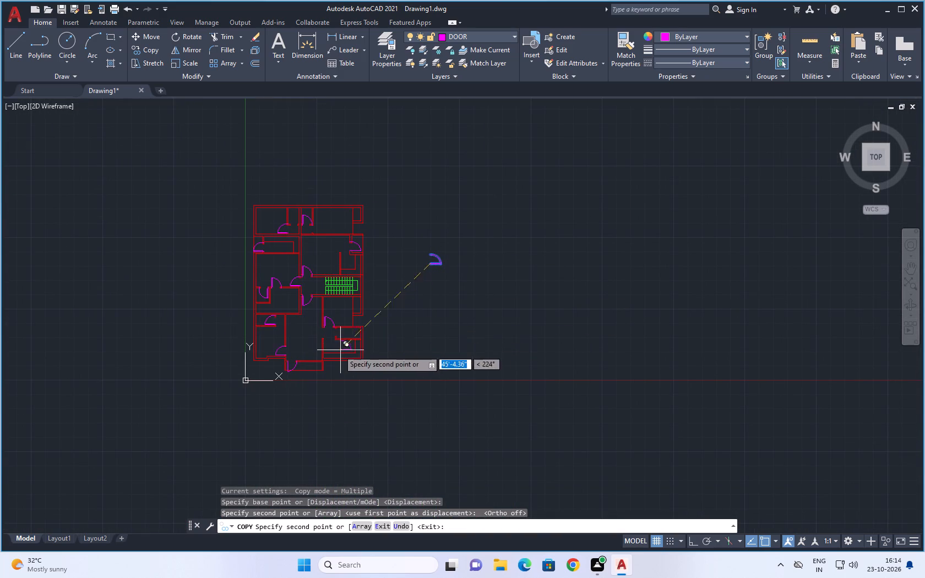
scroll(439, 317, up, 1)
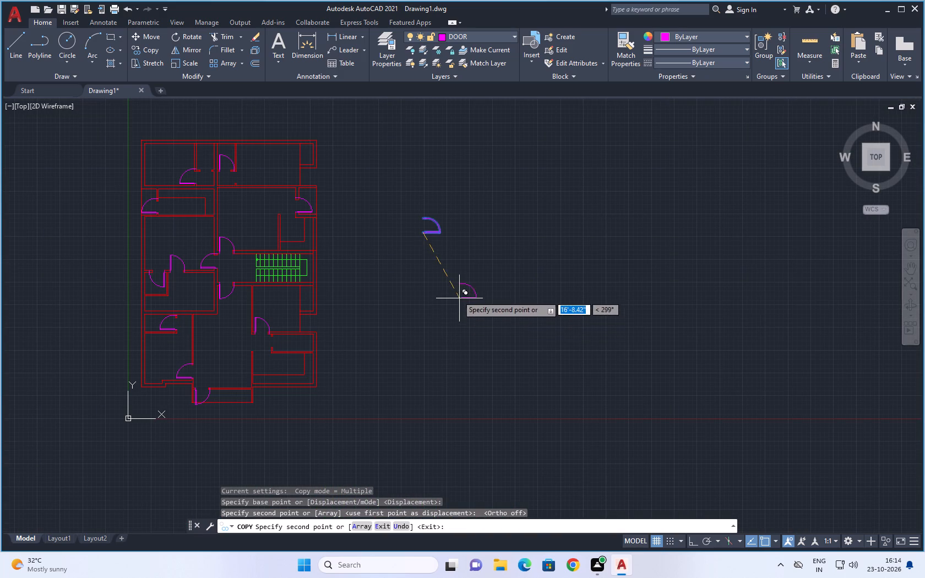
key(Escape)
key(Escape)
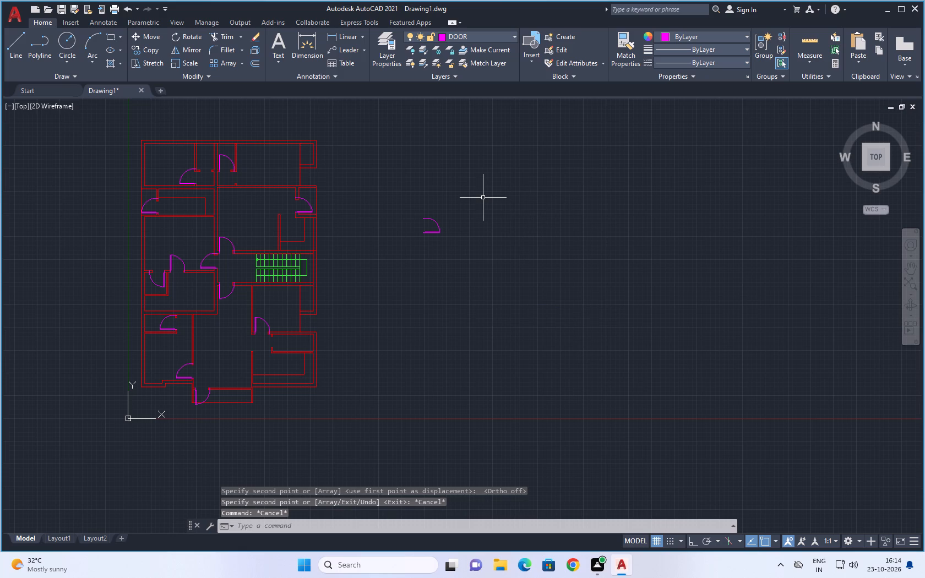
key(Escape)
middle_drag(483, 190, 513, 171)
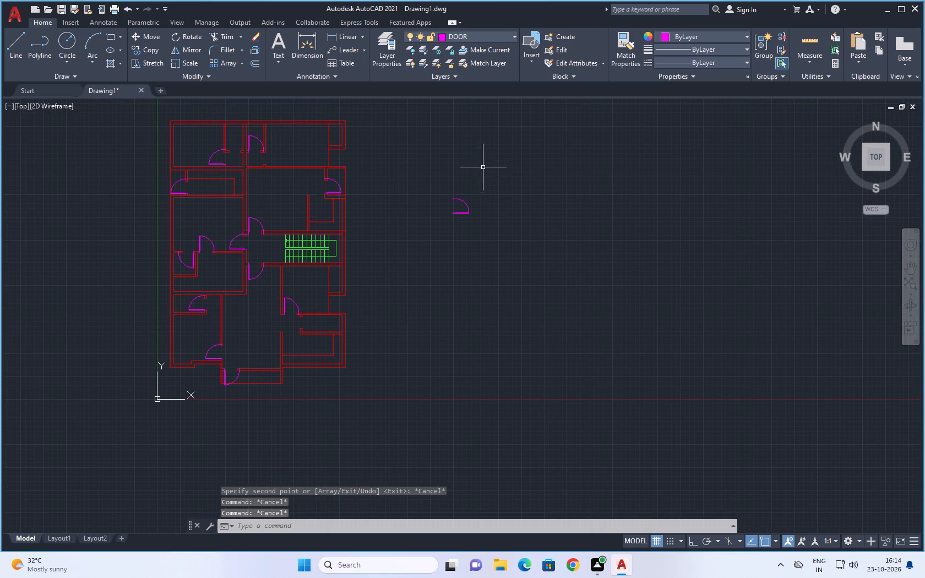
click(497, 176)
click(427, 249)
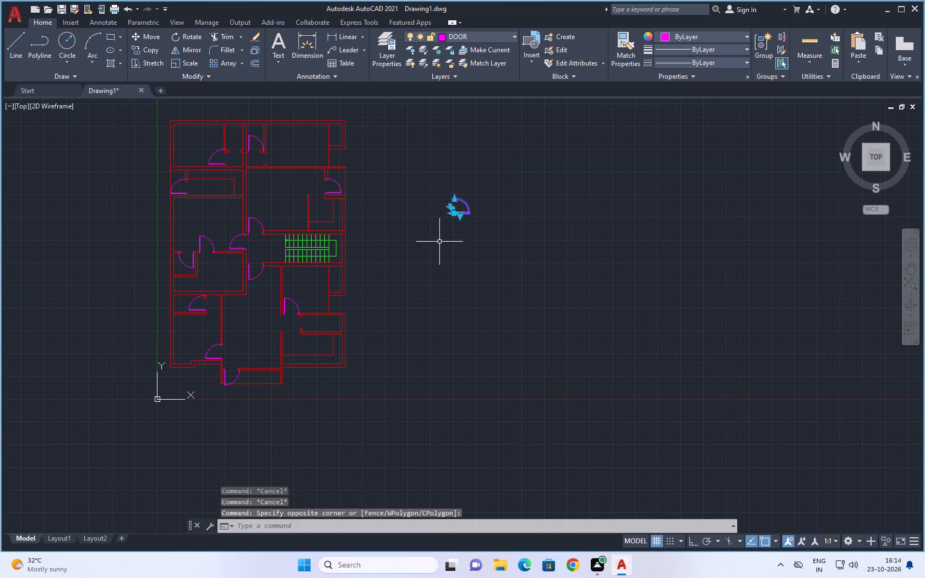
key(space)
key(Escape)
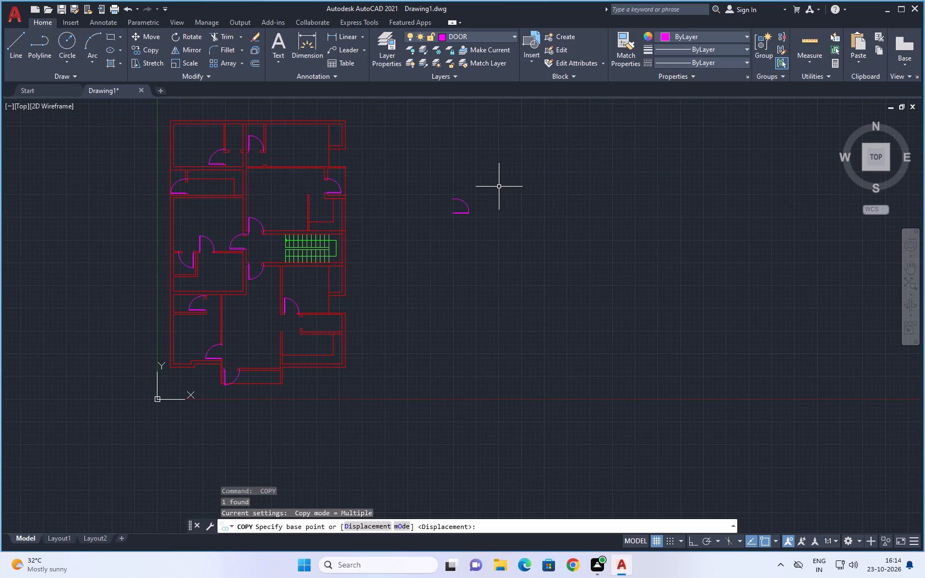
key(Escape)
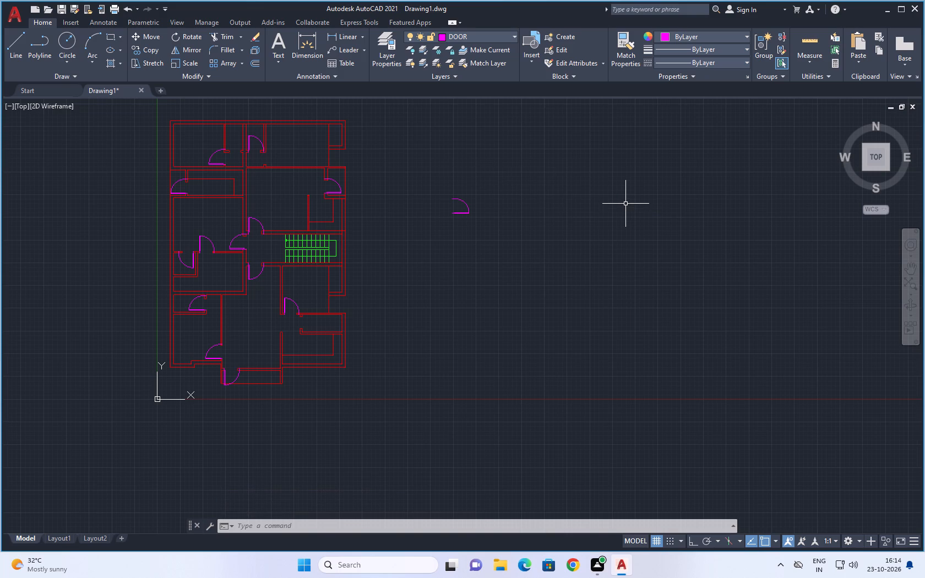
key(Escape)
Mirror the spare door east of the plan about a horizontal line through its lower-left endpoint, erasing the source object.
click(500, 185)
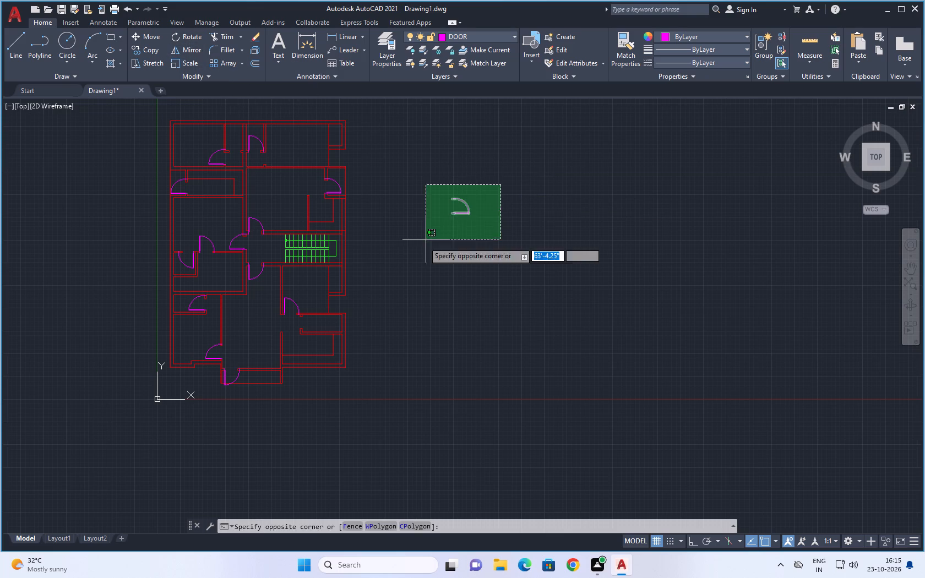
click(422, 242)
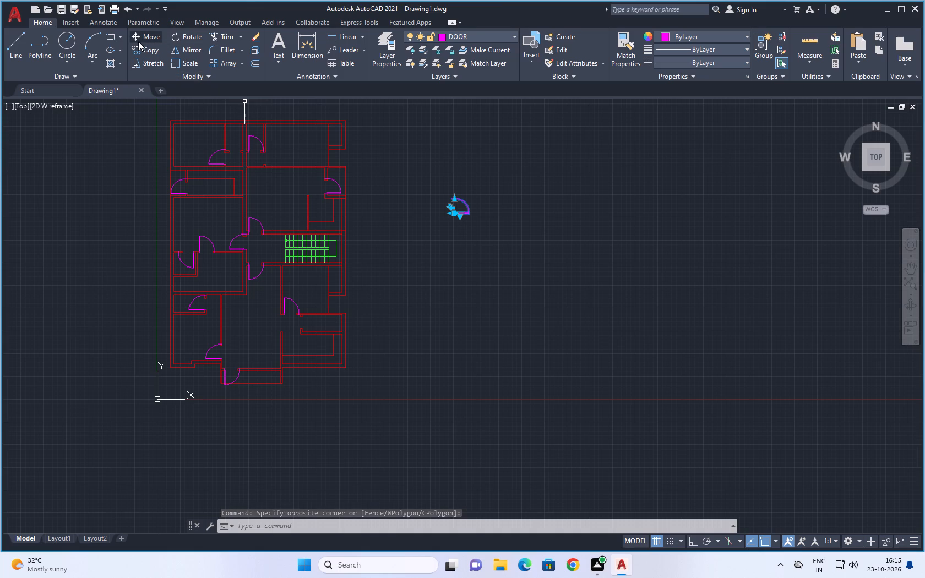
click(180, 51)
scroll(469, 229, up, 3)
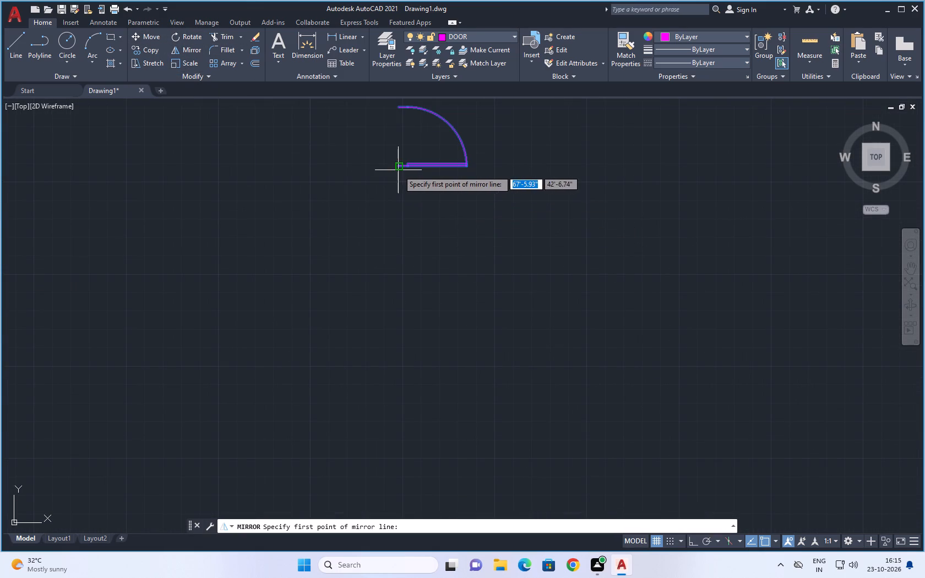
click(398, 170)
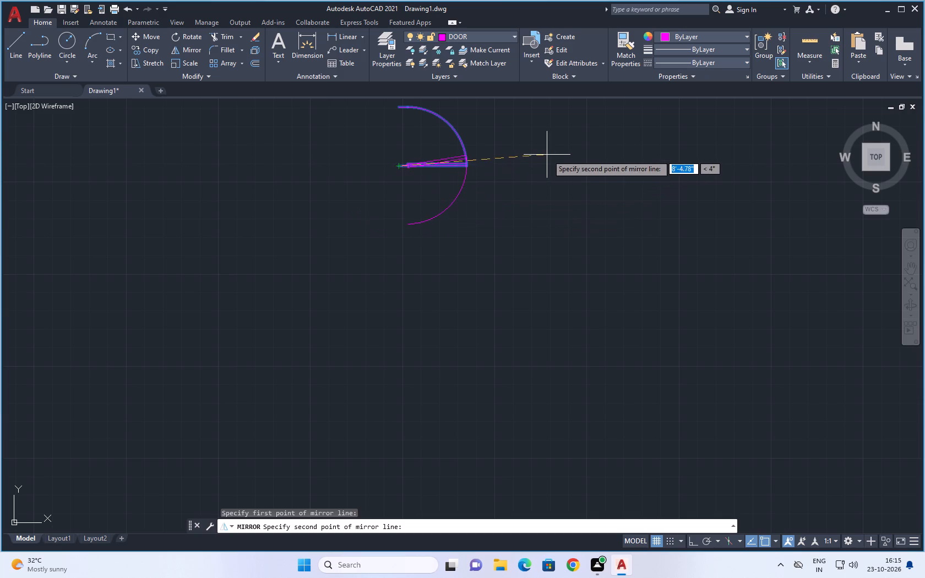
click(548, 168)
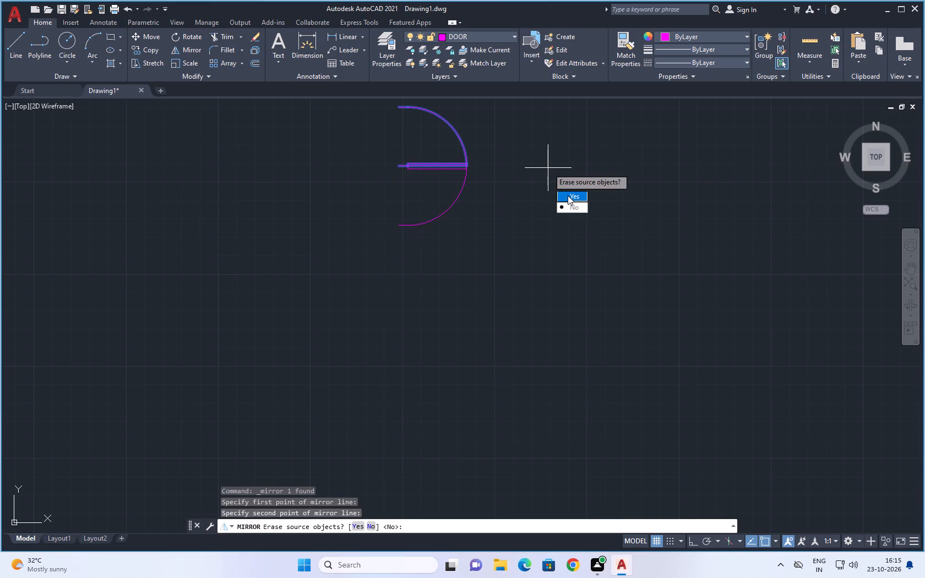
drag(568, 195, 548, 168)
Copy the mirrored spare door by its upper-left endpoint to the north jamb of the west opening of the narrow southeast room.
click(518, 114)
click(331, 269)
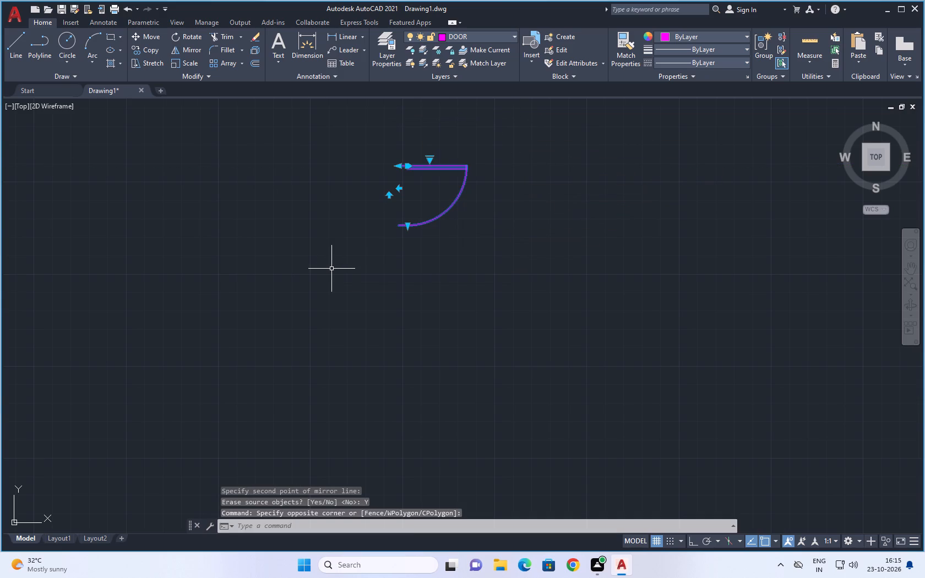
key(c)
text(O)
key(space)
scroll(428, 225, down, 3)
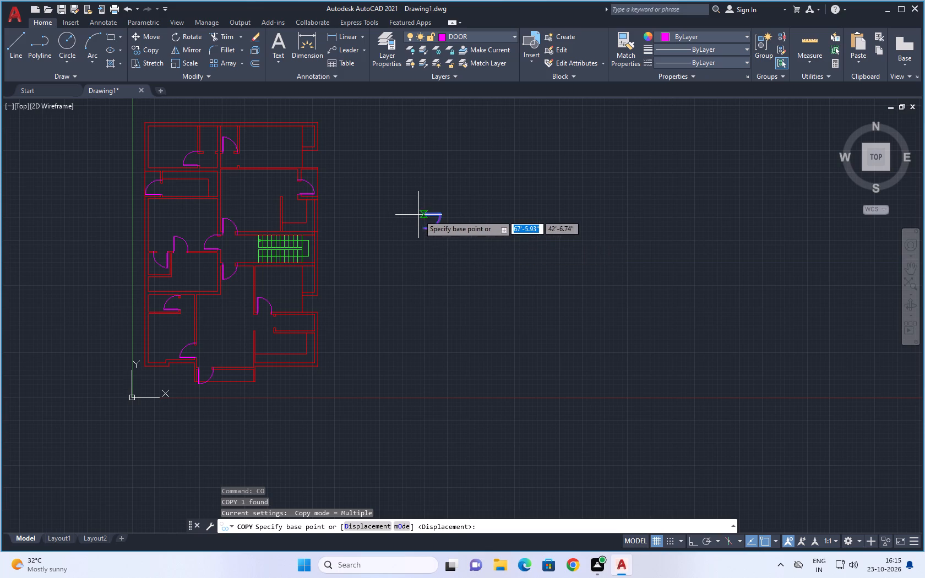
scroll(418, 215, up, 4)
click(432, 212)
scroll(280, 308, down, 3)
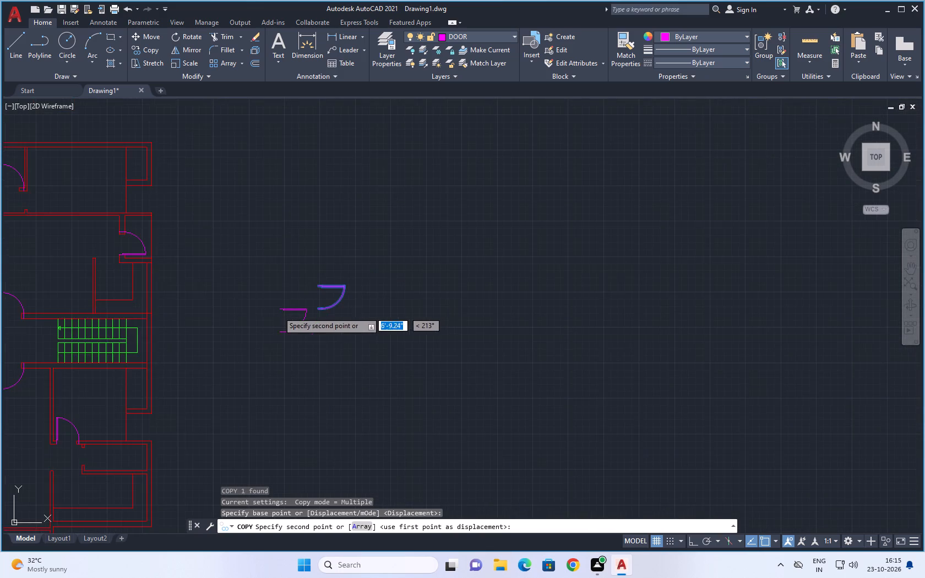
middle_drag(279, 312, 582, 169)
scroll(406, 306, up, 5)
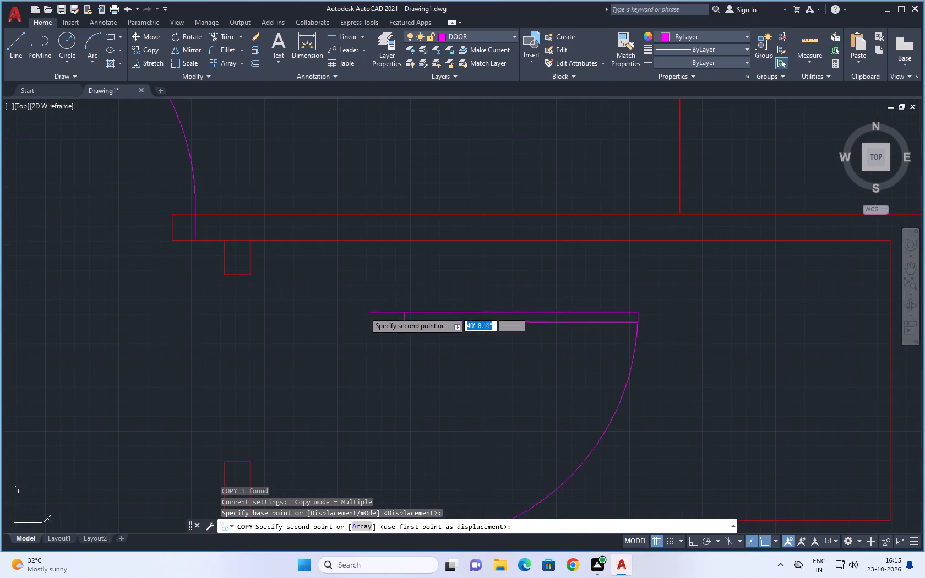
click(222, 279)
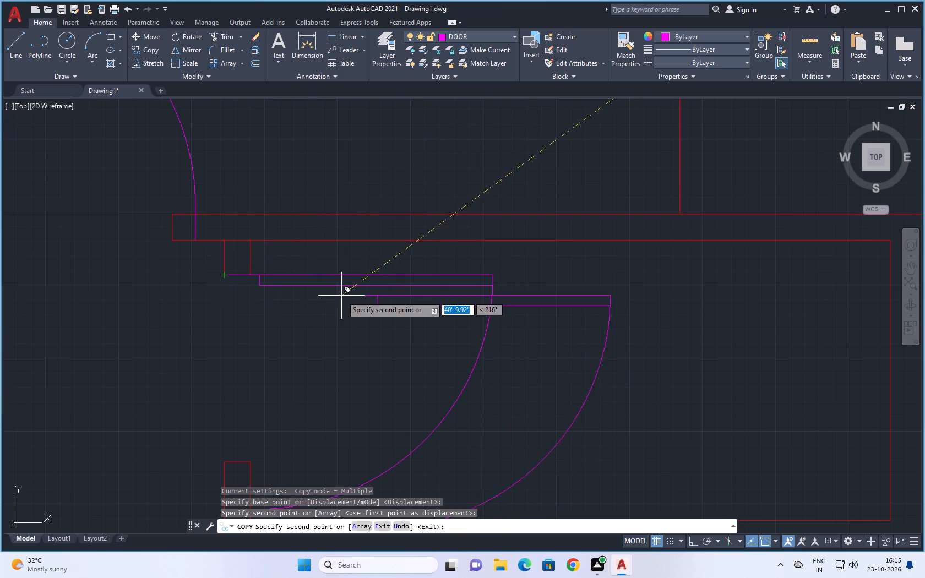
scroll(362, 292, down, 2)
scroll(437, 286, down, 5)
scroll(539, 276, down, 2)
middle_drag(572, 262, 503, 299)
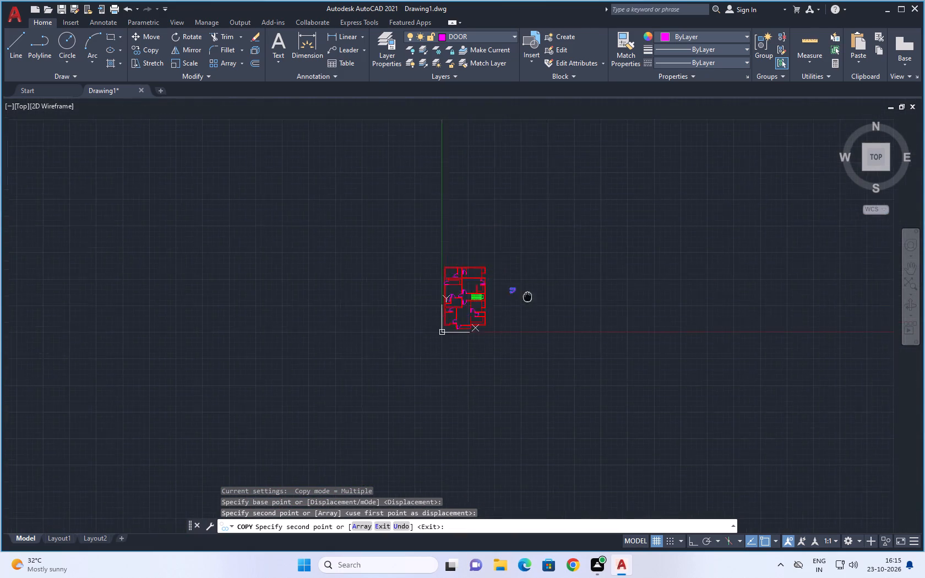
middle_drag(503, 299, 487, 297)
scroll(456, 270, up, 3)
middle_drag(452, 286, 498, 139)
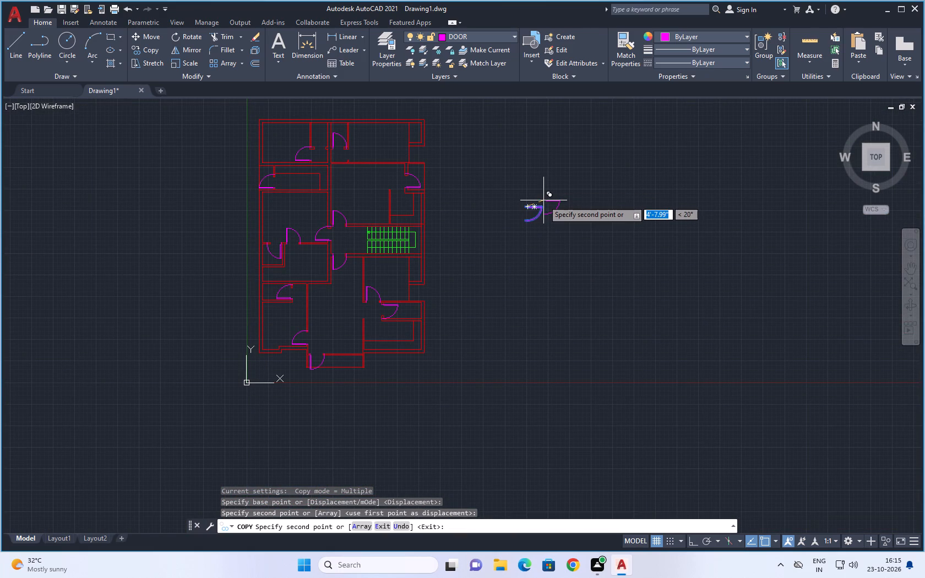
scroll(574, 211, down, 1)
middle_drag(578, 225, 570, 210)
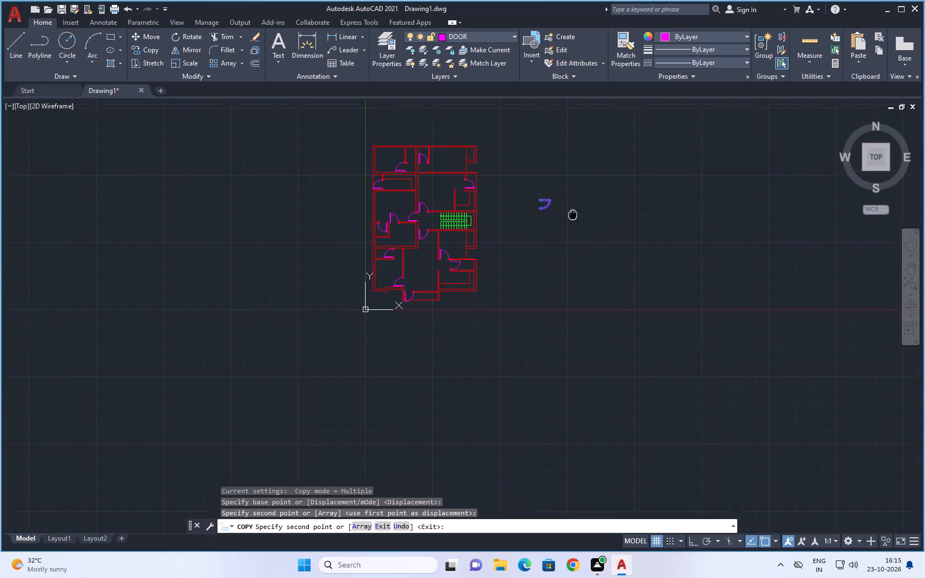
middle_drag(570, 210, 565, 205)
scroll(514, 215, up, 1)
middle_drag(522, 208, 518, 255)
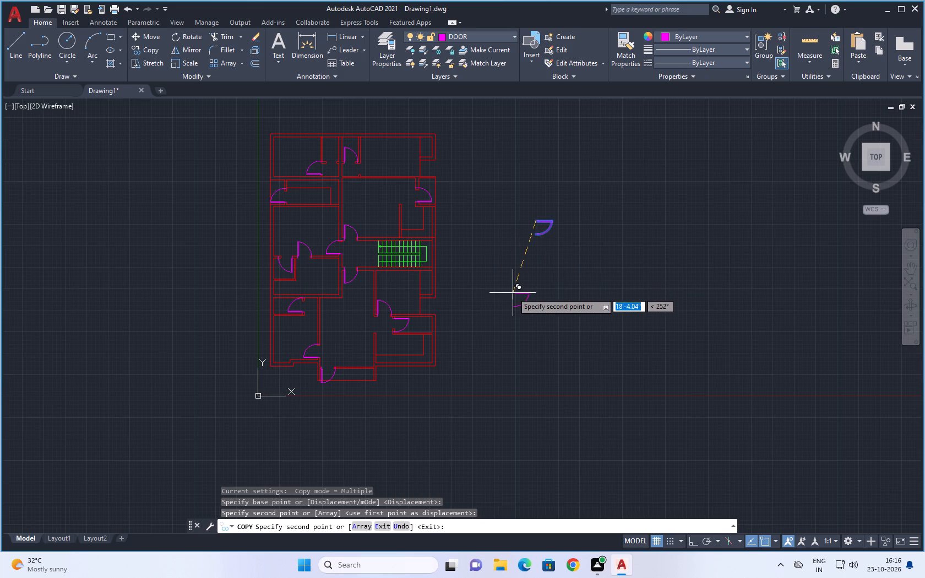
middle_drag(513, 279, 558, 268)
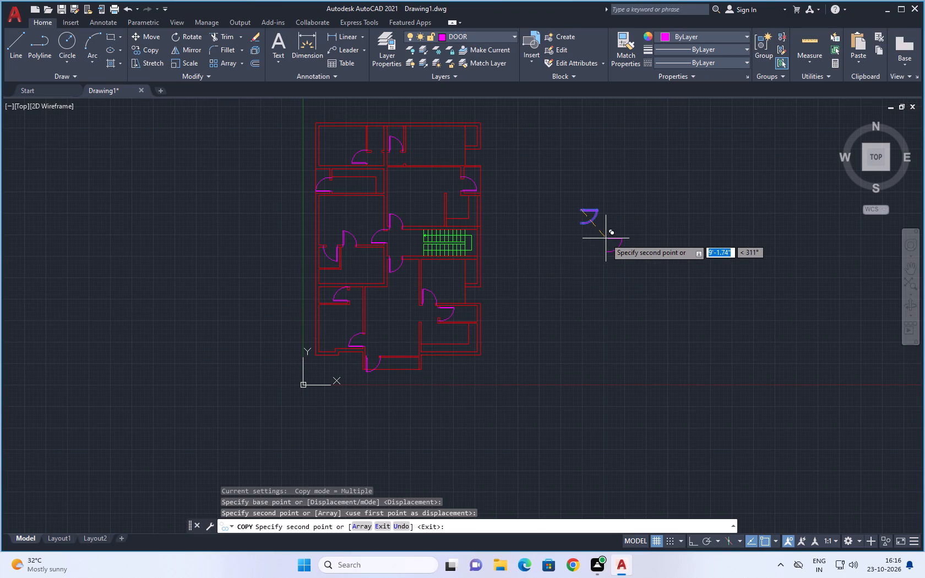
key(Escape)
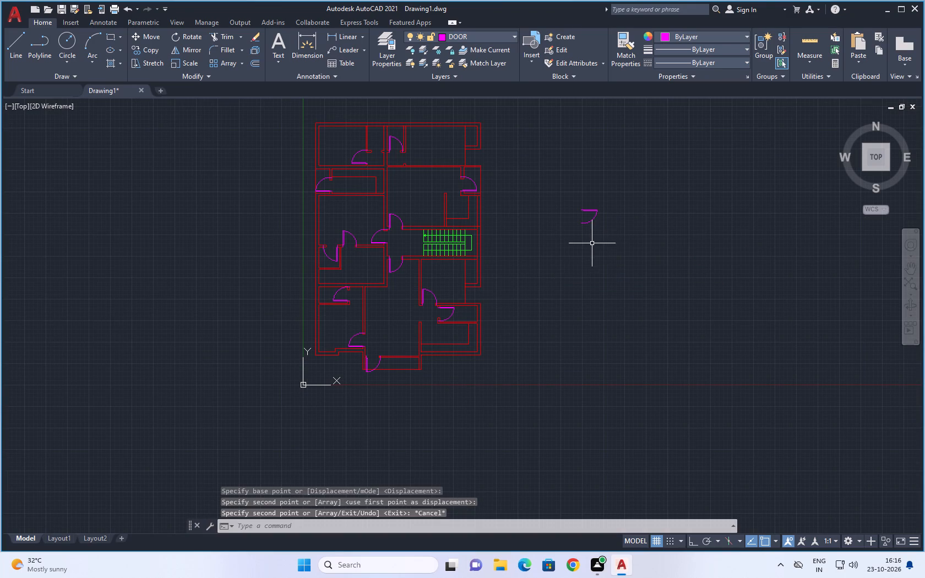
key(Escape)
Mirror the spare door east of the plan about a horizontal line through its upper-left endpoint, erasing the source object.
middle_drag(629, 202, 619, 221)
click(620, 211)
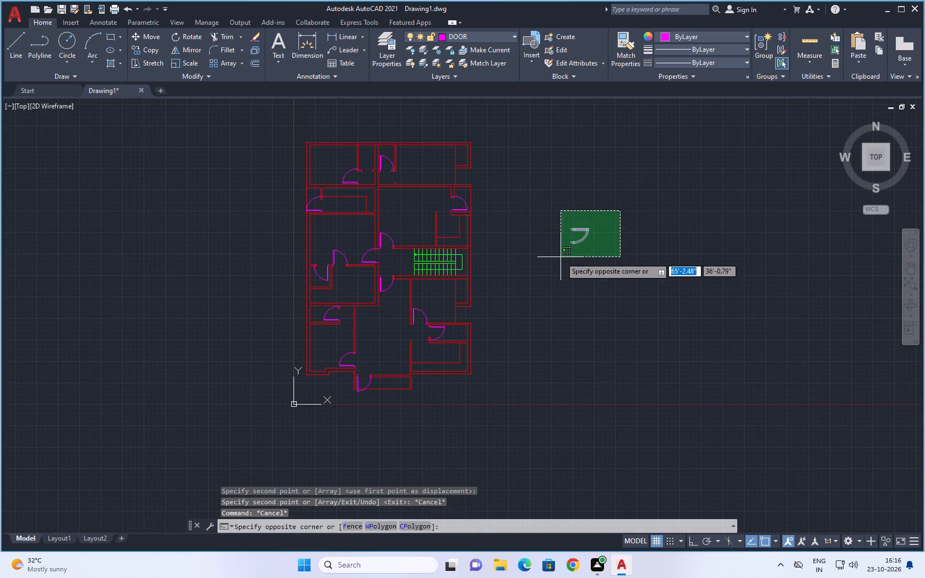
click(560, 258)
click(186, 52)
scroll(536, 211, up, 4)
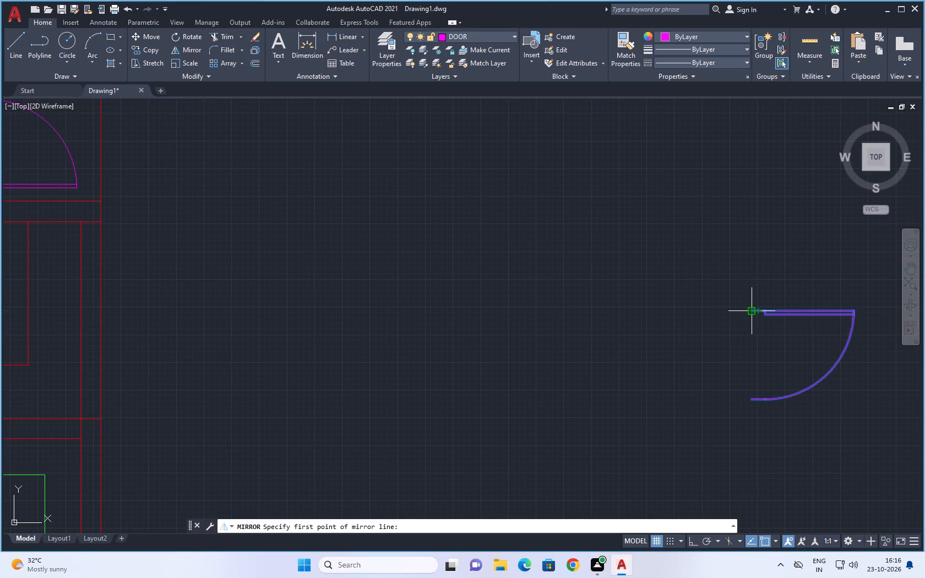
click(749, 311)
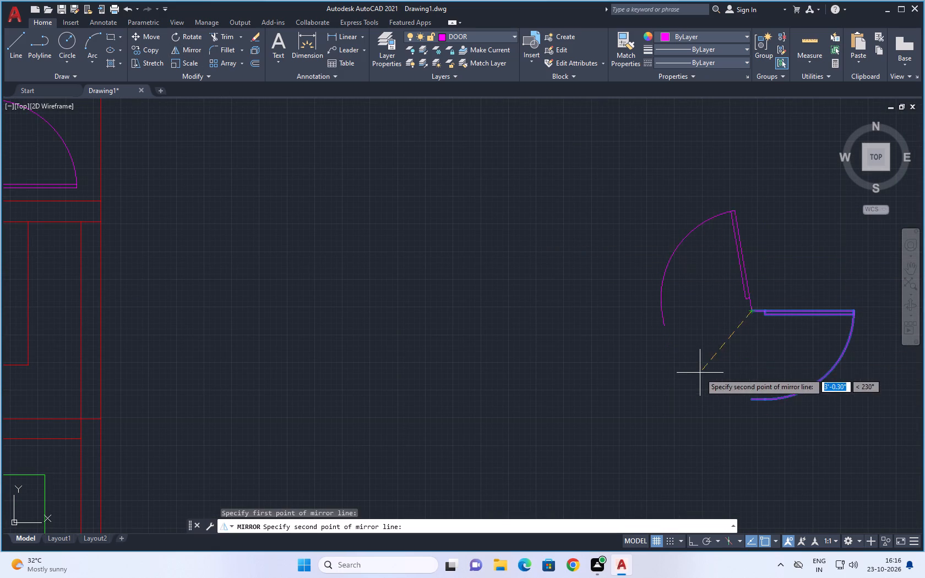
click(648, 309)
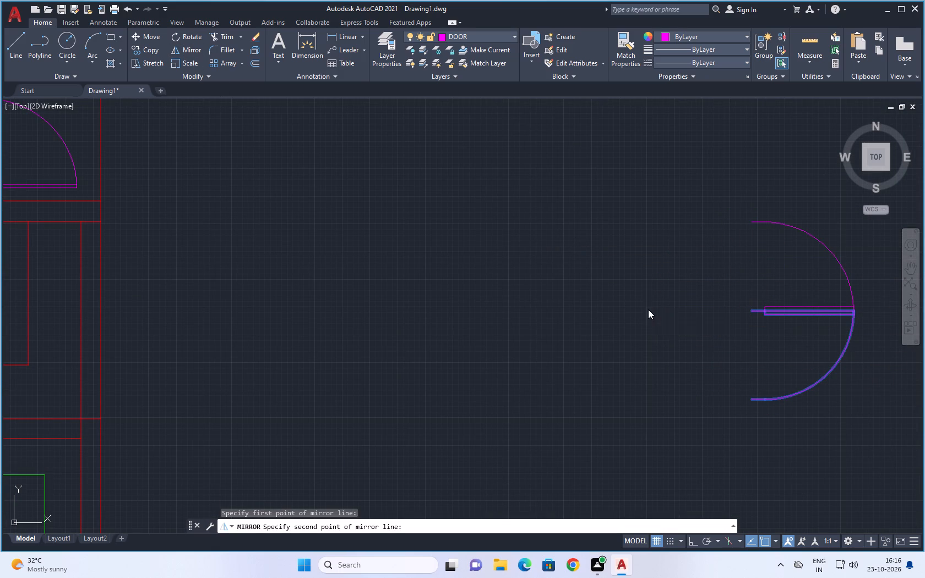
drag(670, 335, 648, 309)
scroll(648, 294, down, 2)
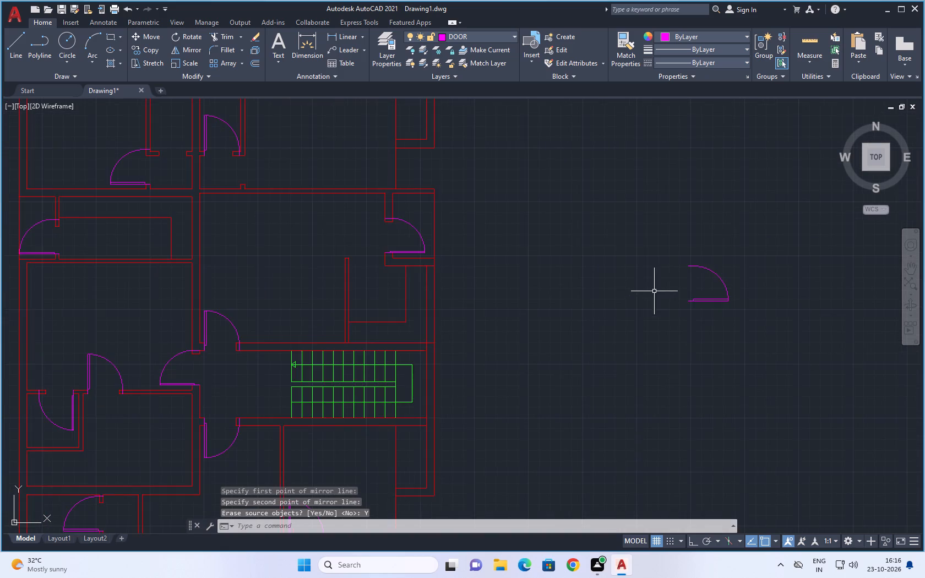
Copy the mirrored spare door by its lower-left endpoint to the south jamb of the small vestibule's east opening into the northeast room.
middle_drag(647, 291, 517, 292)
drag(683, 233, 448, 235)
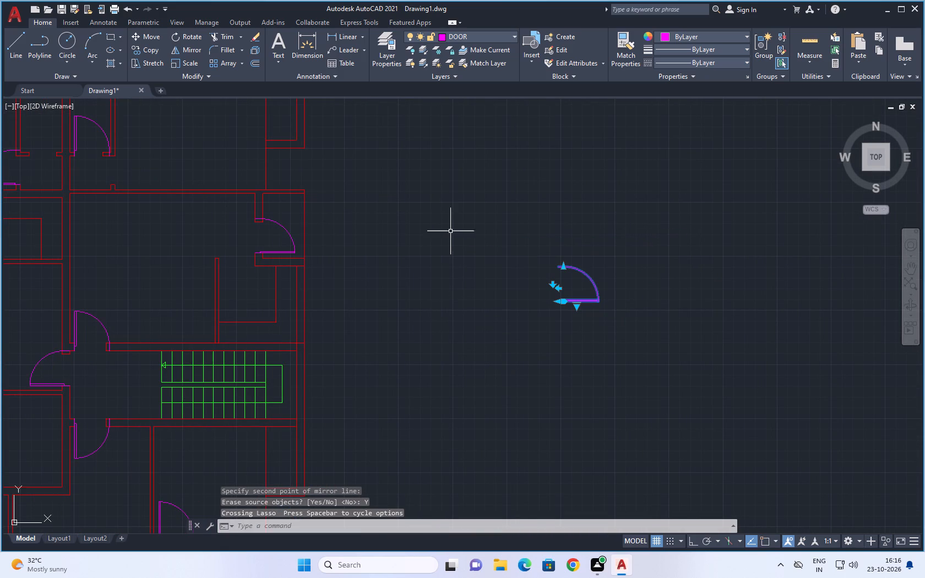
key(c)
key(o)
key(space)
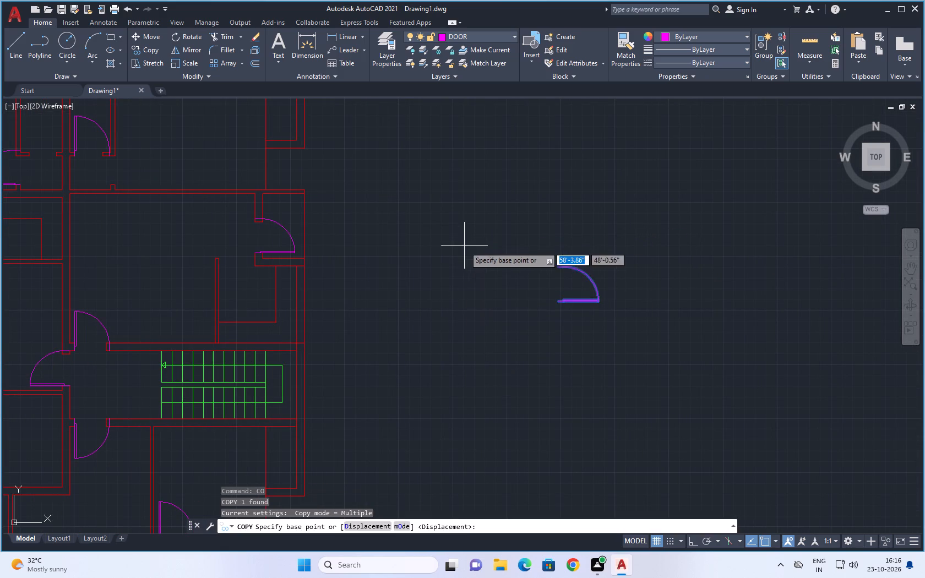
scroll(556, 312, up, 2)
click(559, 287)
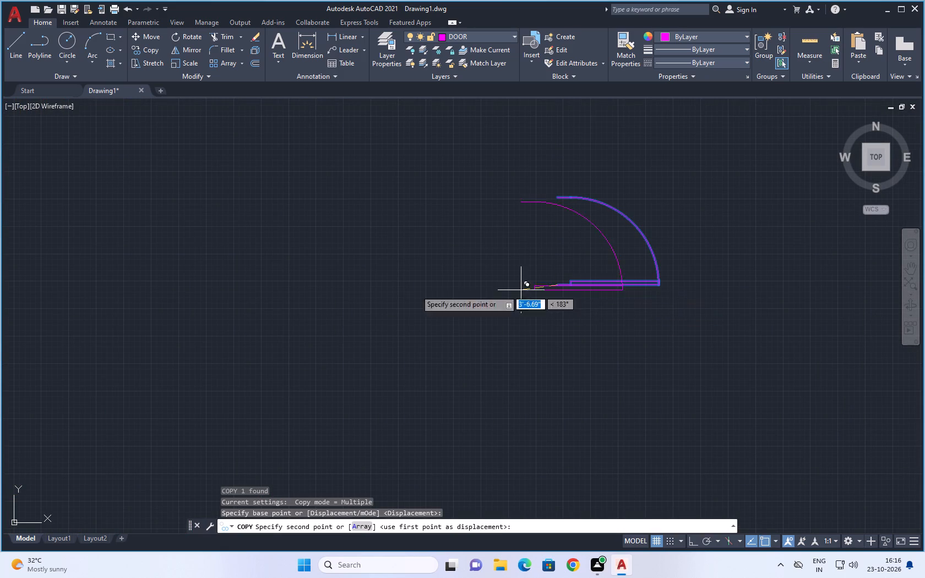
scroll(308, 238, down, 3)
middle_drag(355, 265, 573, 240)
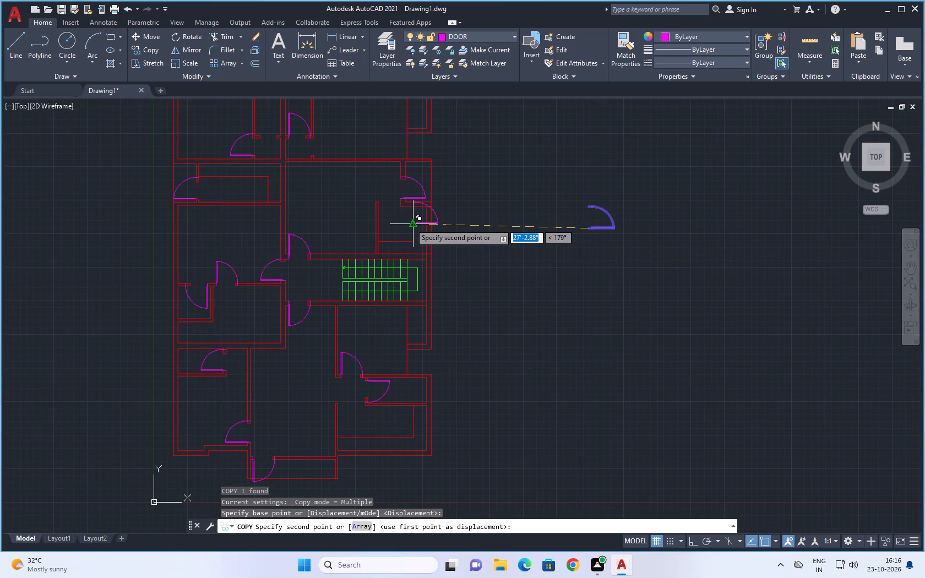
middle_drag(371, 182, 467, 255)
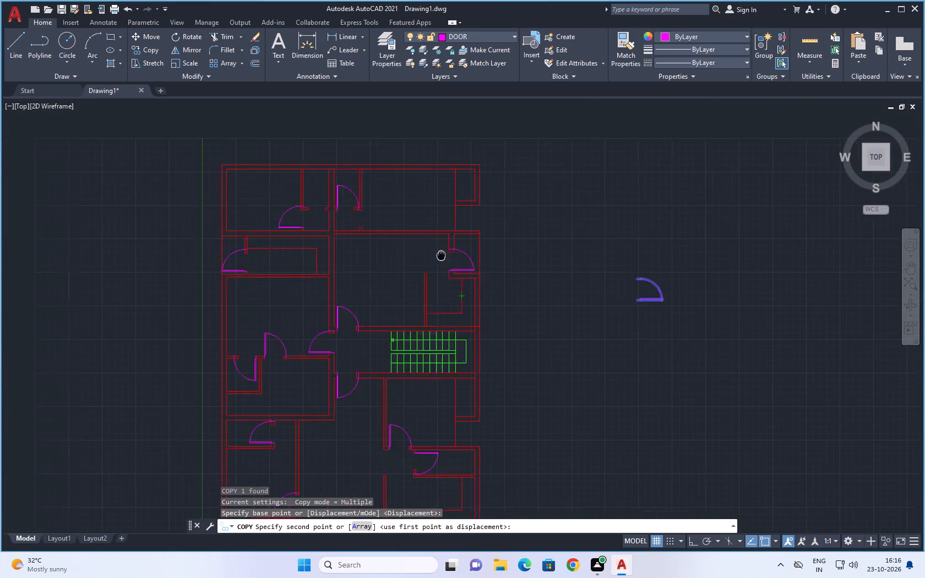
middle_drag(467, 255, 498, 246)
scroll(424, 201, up, 4)
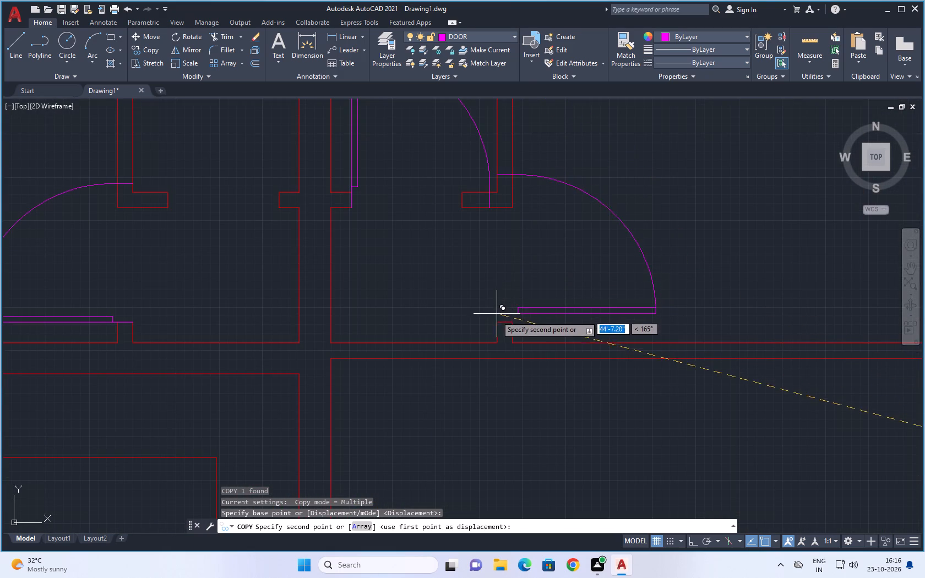
click(497, 324)
scroll(587, 265, down, 5)
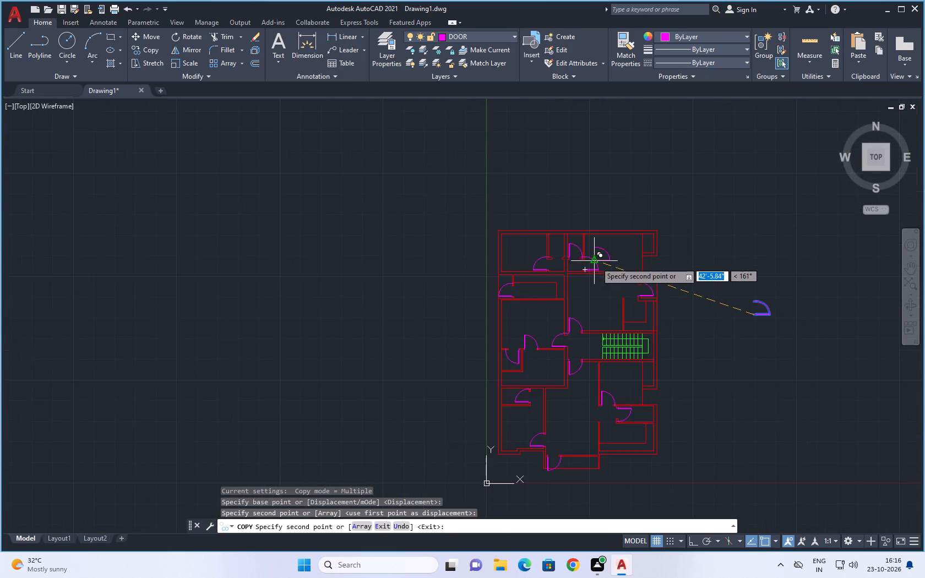
middle_drag(596, 262, 500, 227)
key(Escape)
key(Escape)
Scale the door in the south wall of the room south of the staircase by reference, from its hinge-side endpoint, to a new length of 3'-0".
middle_drag(648, 291, 586, 206)
scroll(407, 282, up, 2)
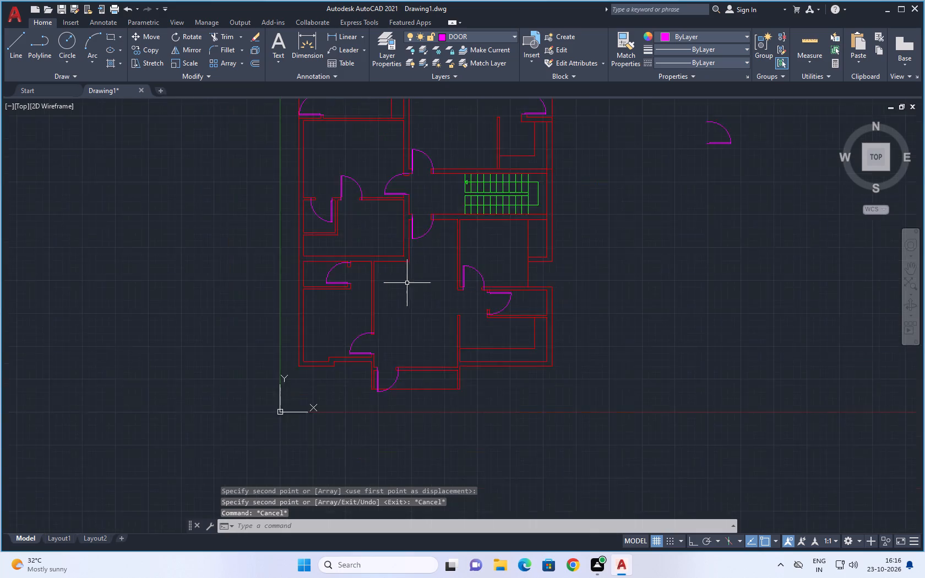
middle_drag(475, 298, 368, 208)
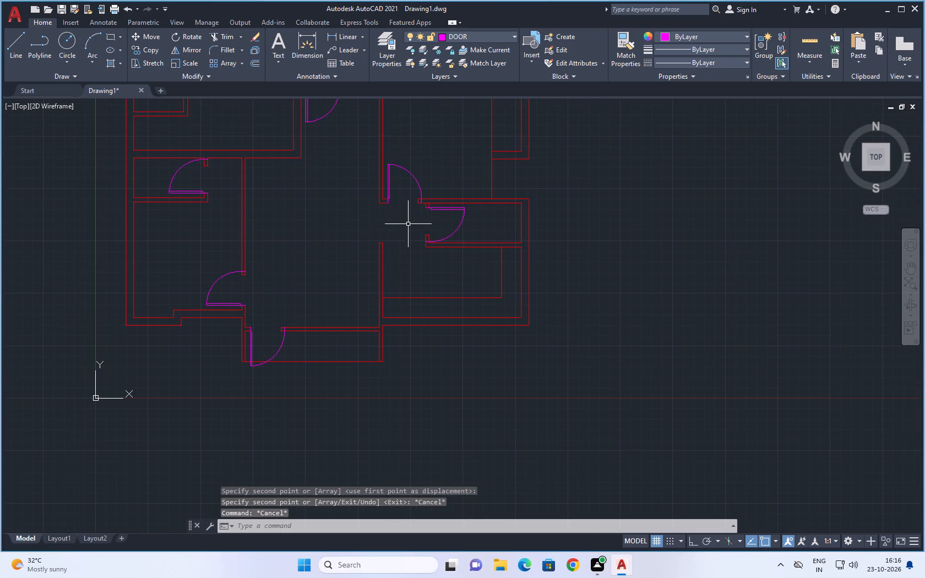
scroll(403, 186, up, 2)
click(426, 160)
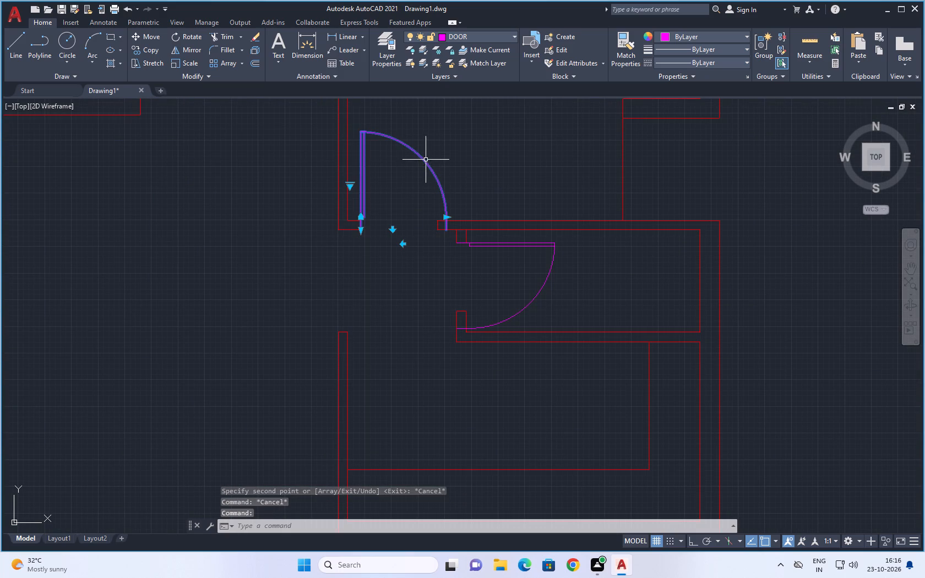
text(SC)
key(space)
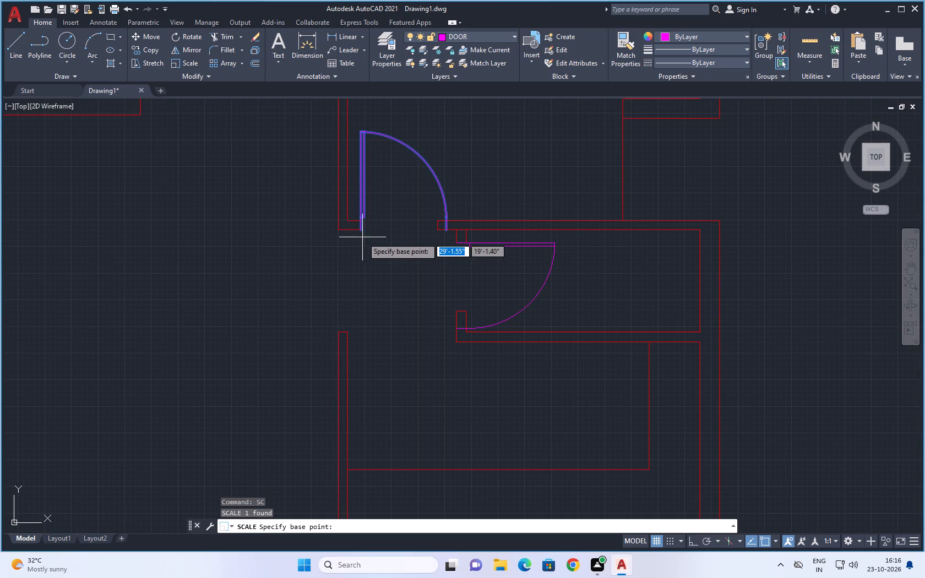
click(360, 230)
key(r)
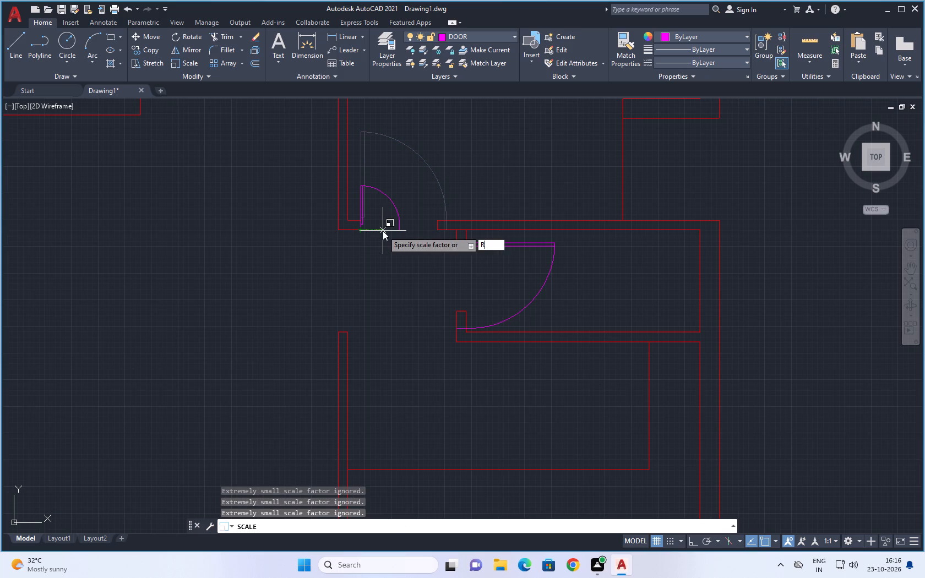
key(space)
click(358, 231)
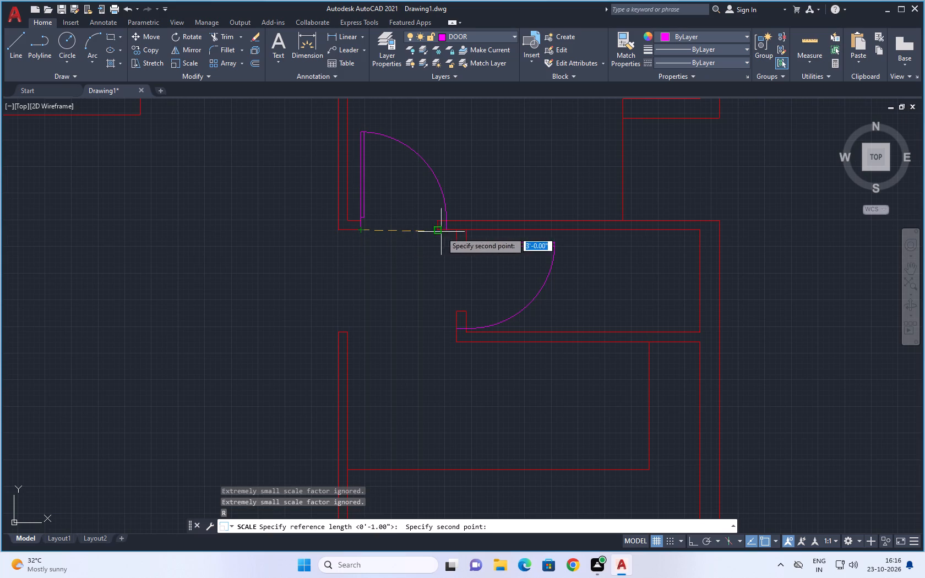
click(449, 231)
click(435, 232)
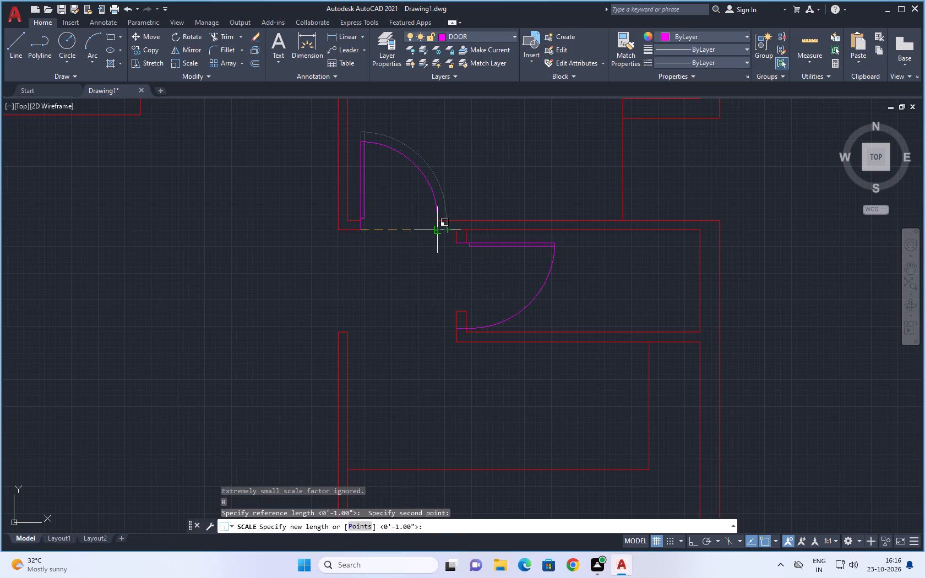
Scale the narrow southeast room's west door by reference, from its upper-left endpoint, to the opening's 2'-8" width.
scroll(401, 269, down, 1)
middle_drag(400, 266, 339, 179)
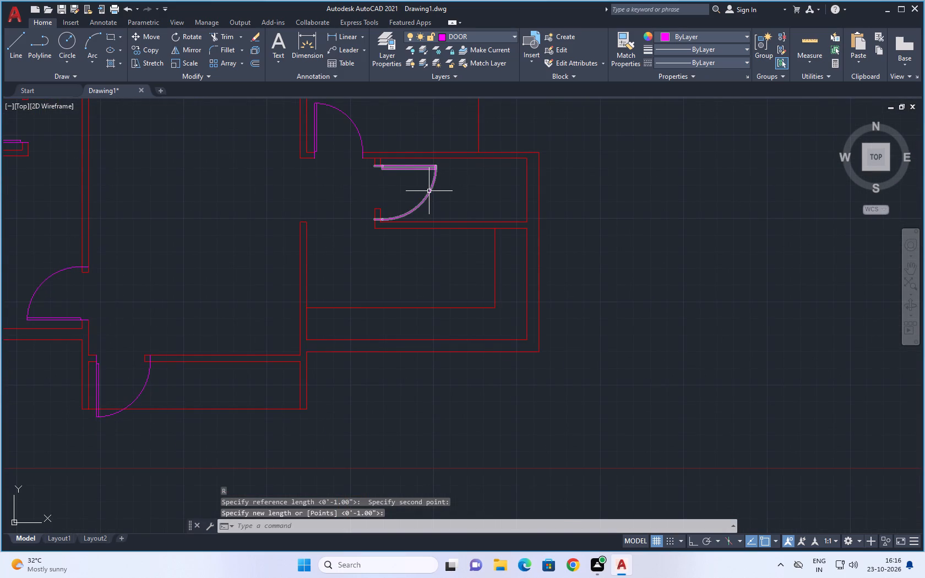
click(429, 191)
key(s)
key(c)
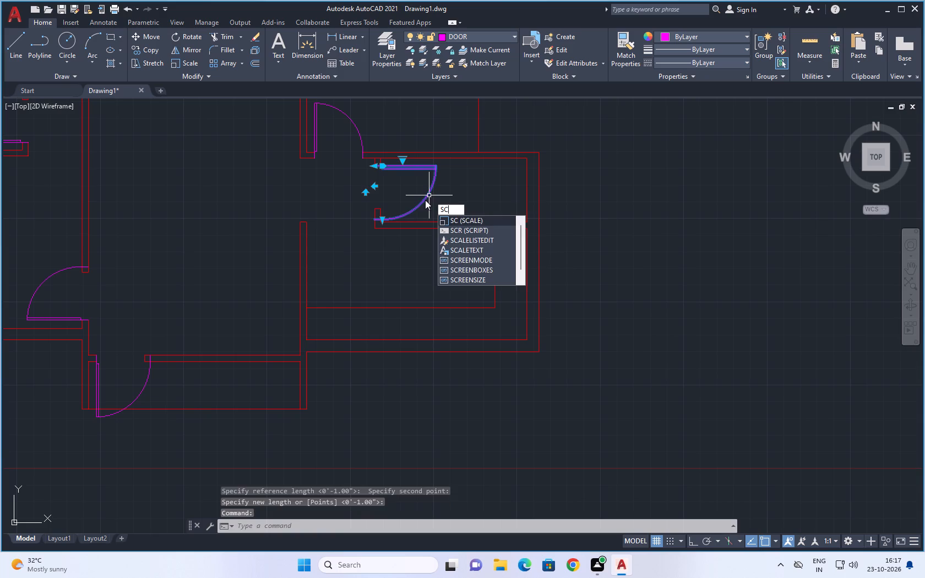
key(space)
scroll(369, 177, up, 4)
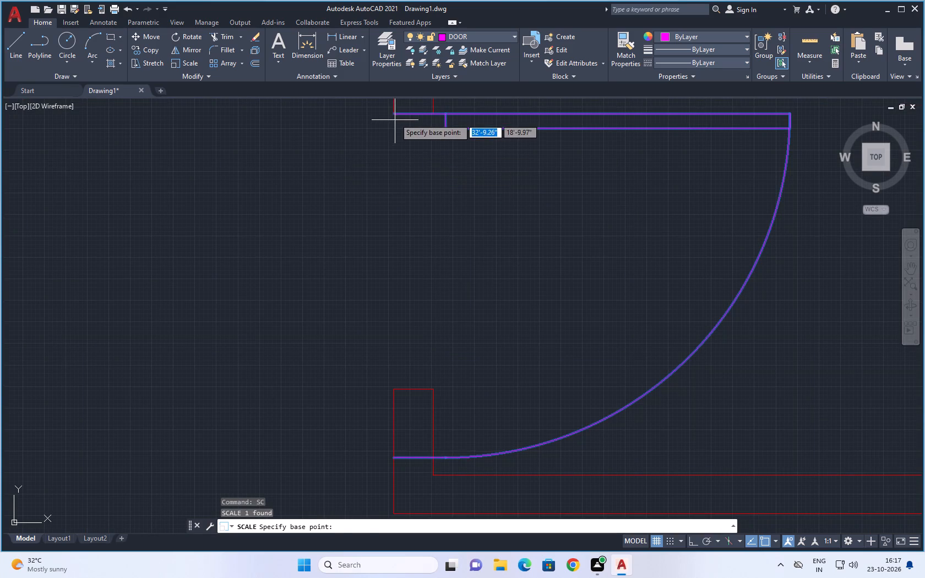
click(394, 116)
key(r)
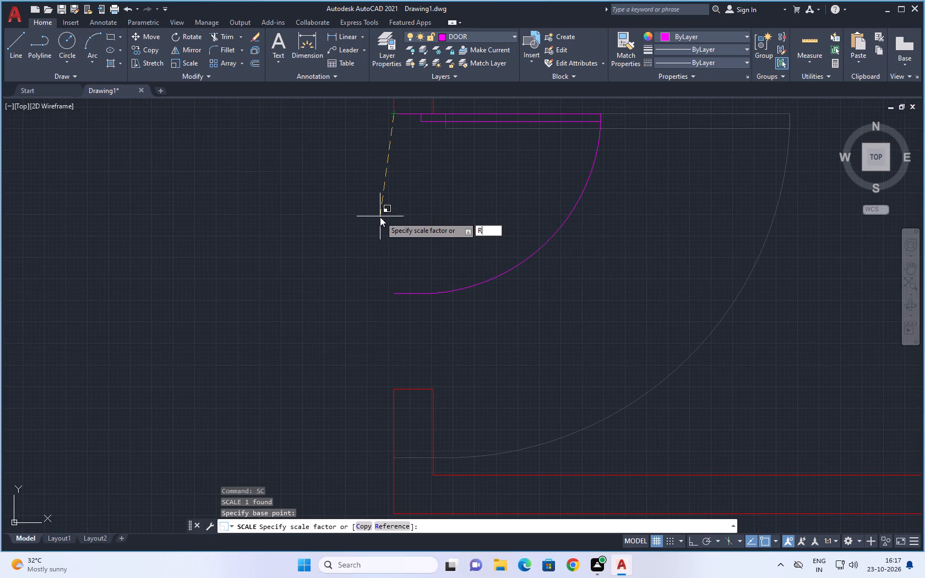
key(space)
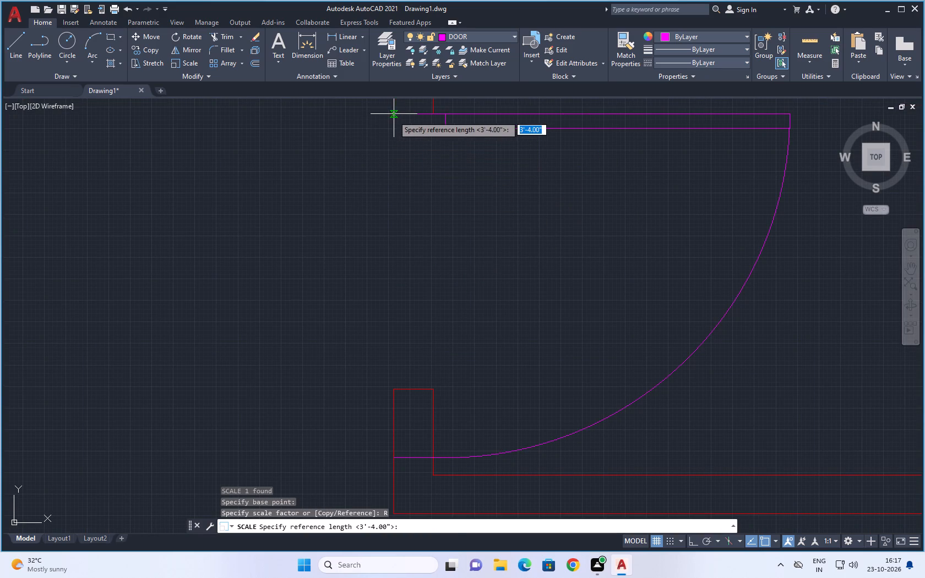
click(393, 116)
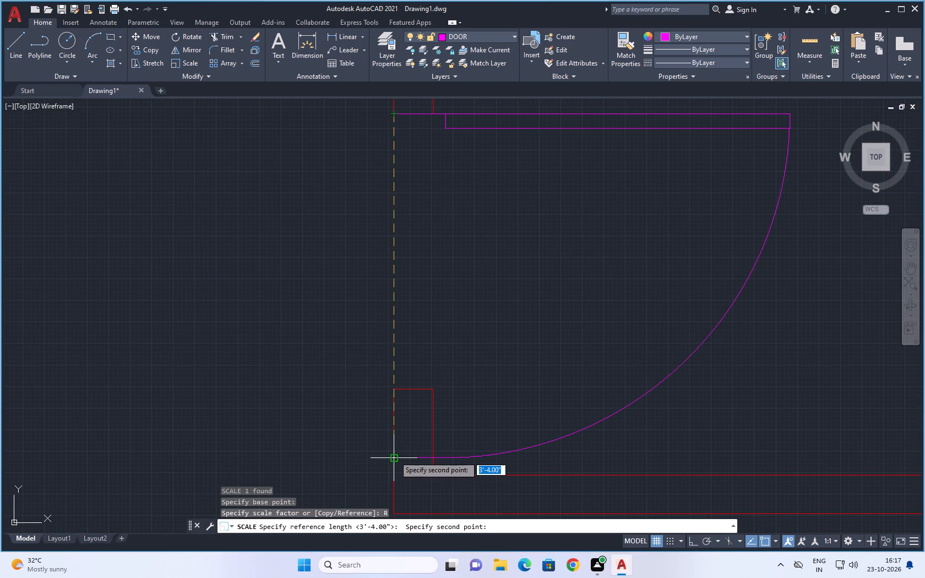
click(395, 456)
click(396, 391)
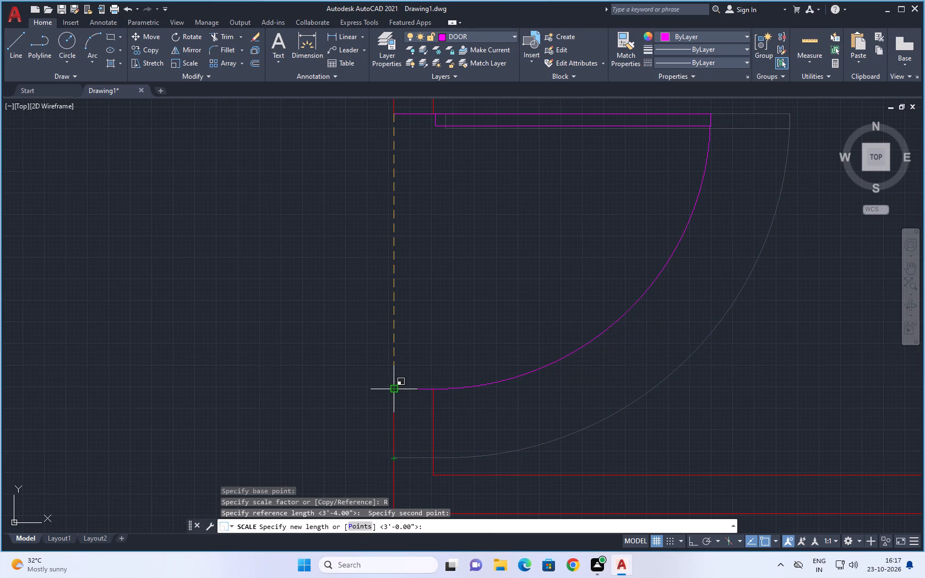
Scale the door in the staircase hall's south wall by reference, from its upper-left endpoint, so it ends at the opening's east jamb.
scroll(344, 337, down, 3)
middle_drag(345, 342, 364, 412)
scroll(376, 295, down, 2)
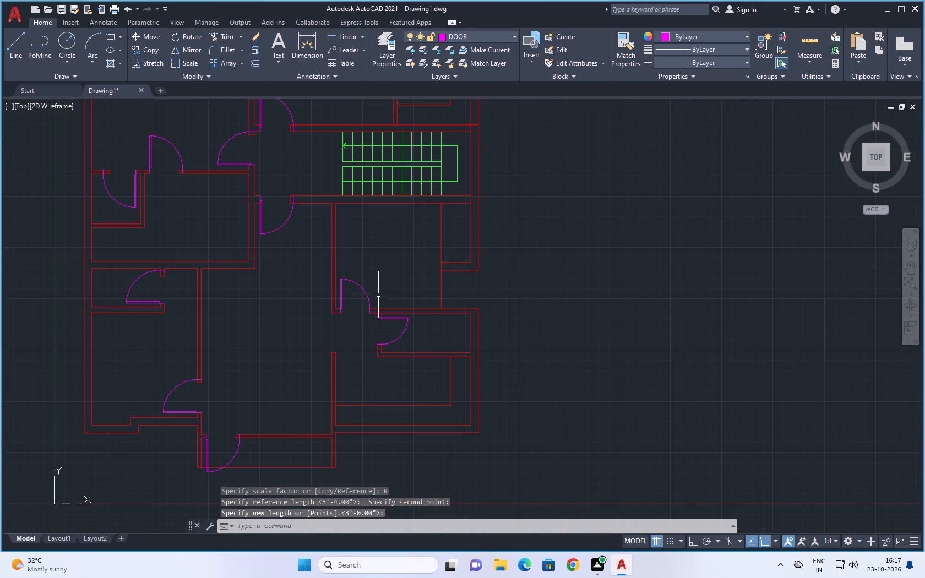
middle_drag(387, 260, 444, 296)
scroll(347, 263, up, 1)
middle_drag(363, 266, 390, 271)
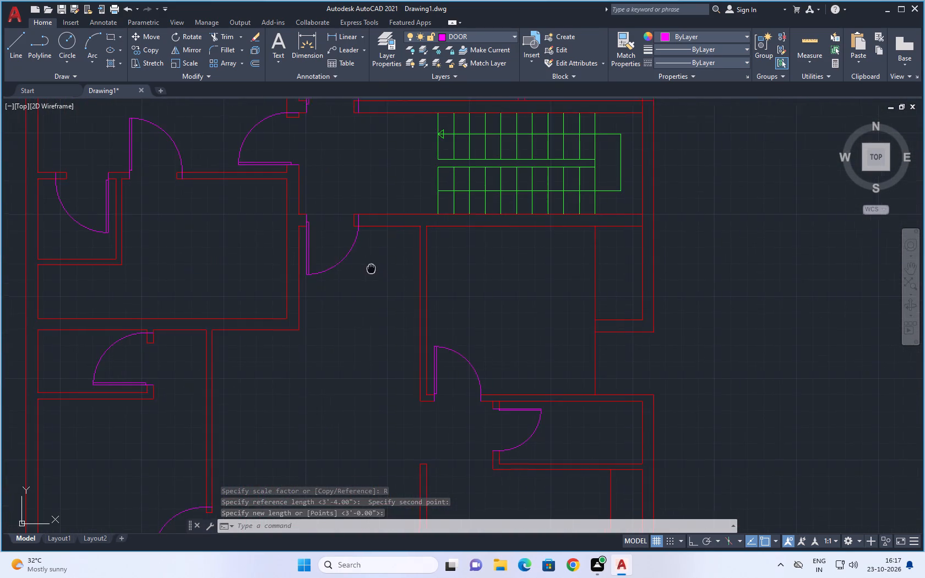
middle_drag(390, 271, 416, 274)
click(389, 264)
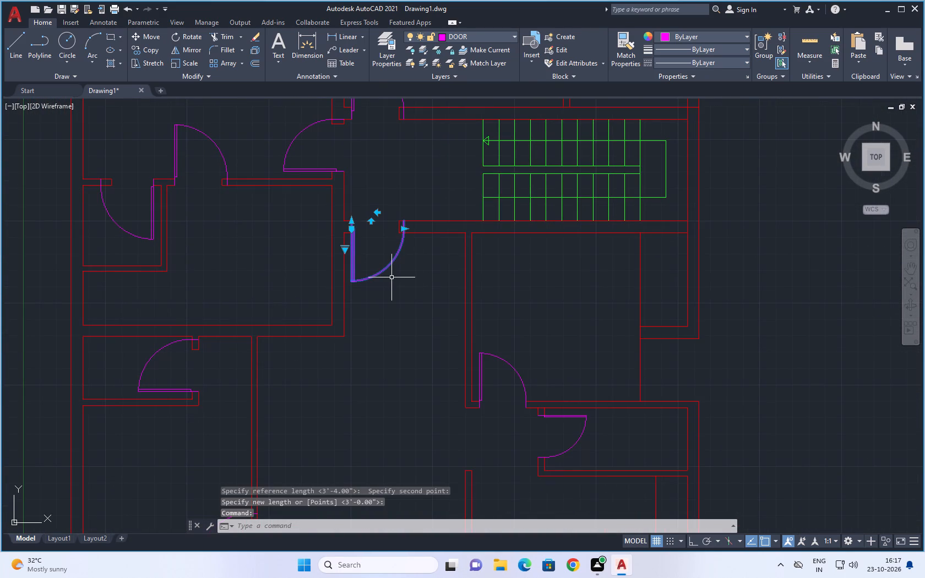
key(s)
key(c)
key(space)
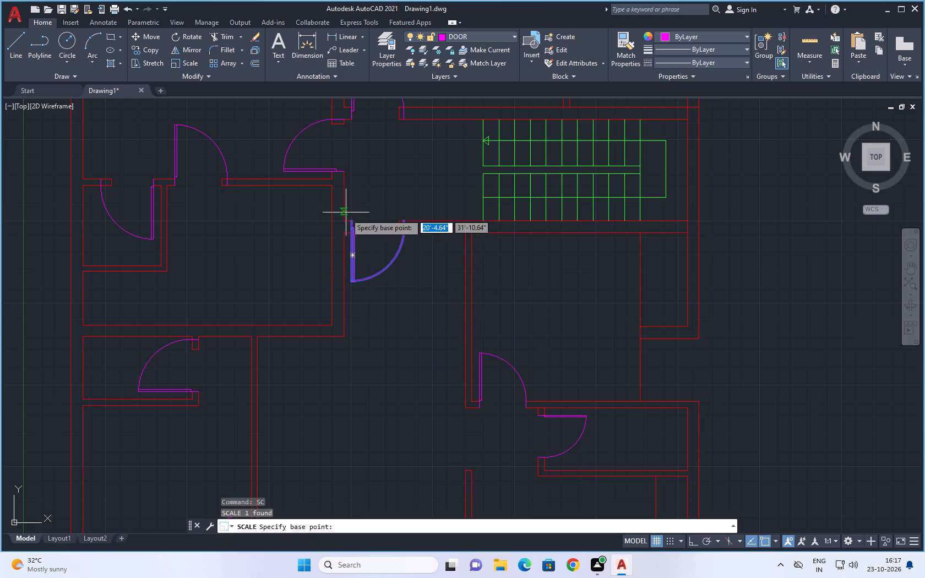
click(351, 222)
text(R)
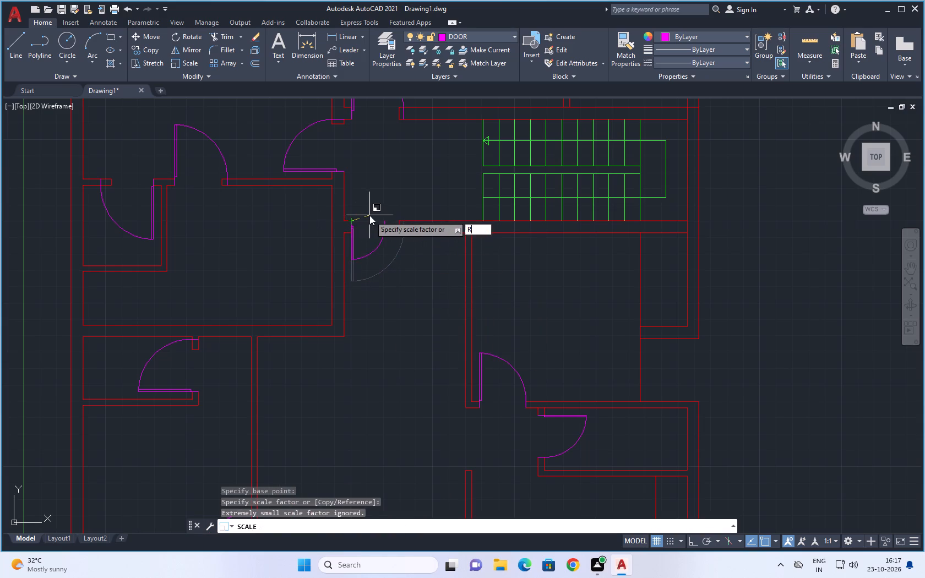
key(space)
click(349, 220)
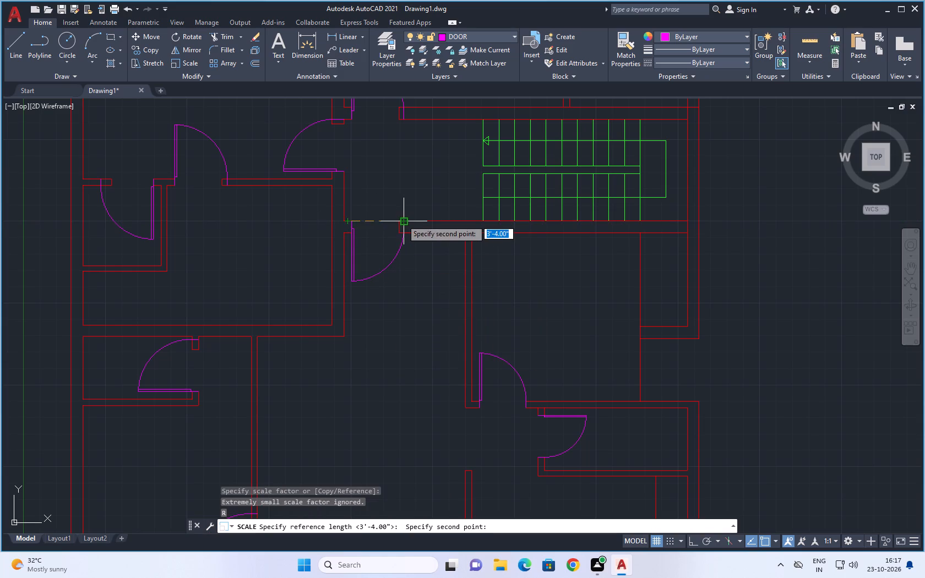
click(403, 220)
click(398, 221)
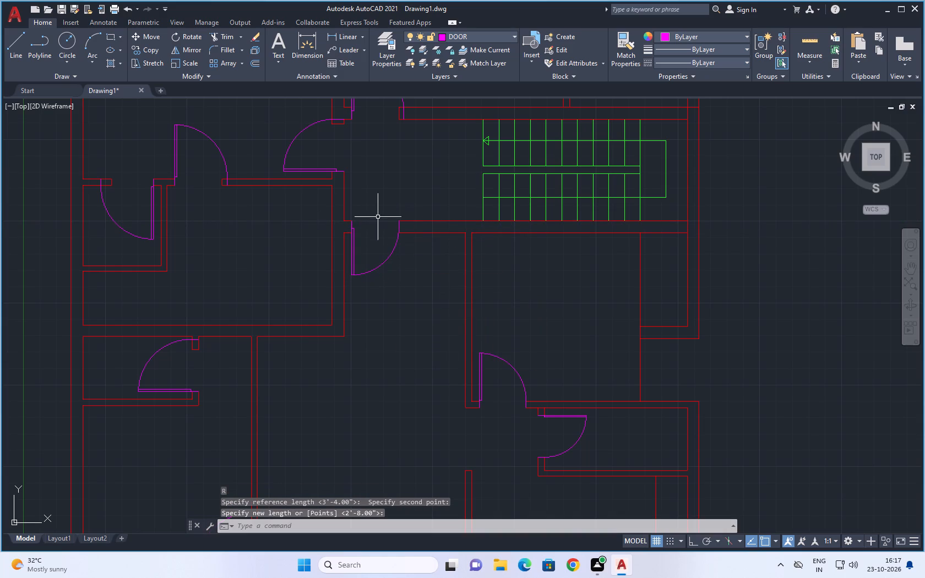
Scale the door in the staircase hall's north wall by reference, from its lower-left endpoint, to the opening's 3'-0" width at the east jamb.
scroll(380, 202, down, 2)
middle_drag(395, 206, 391, 255)
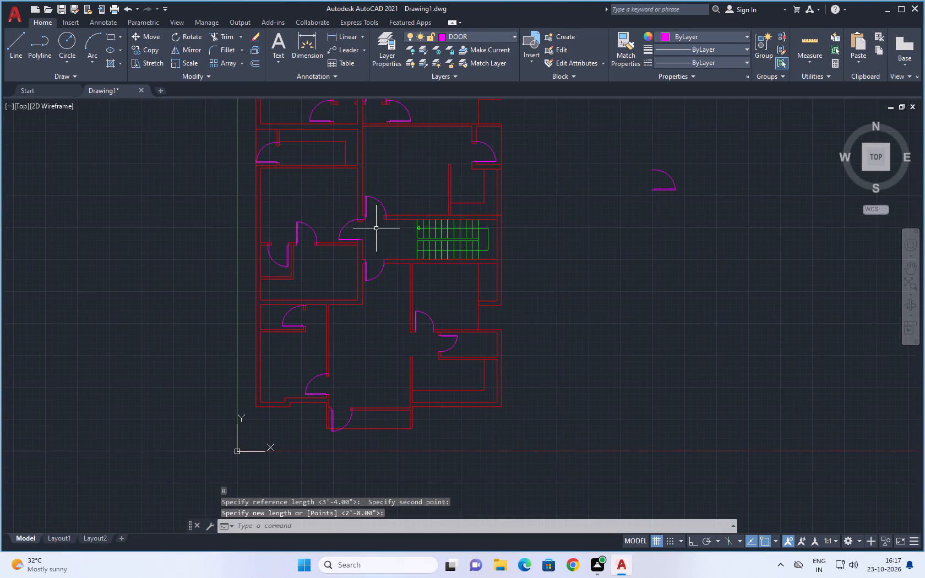
scroll(376, 228, up, 1)
middle_drag(377, 232, 379, 260)
scroll(380, 259, up, 2)
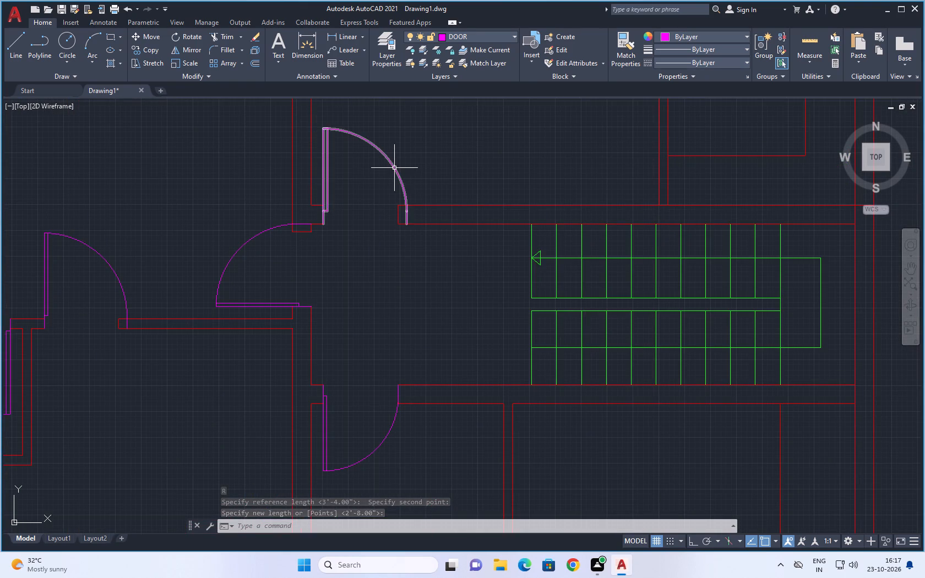
click(394, 168)
key(s)
key(c)
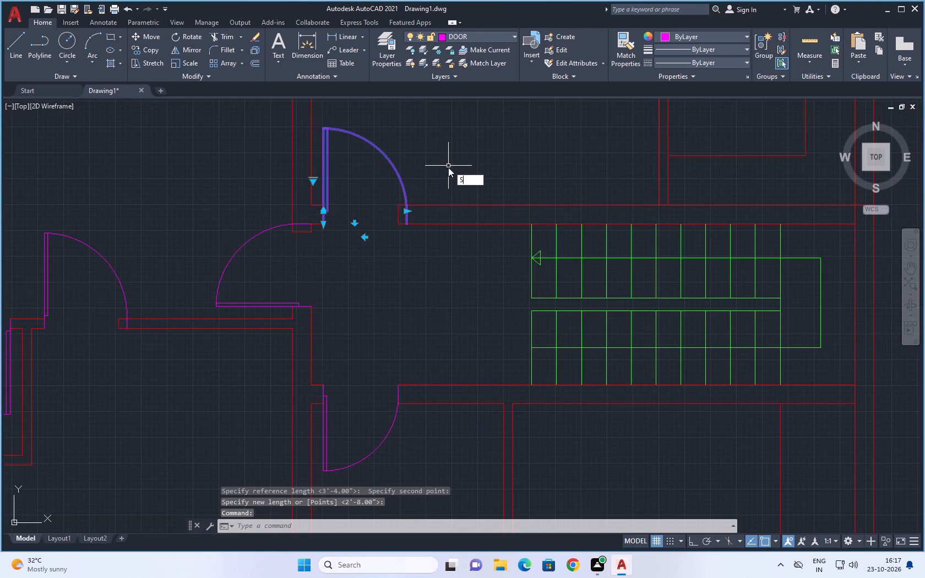
key(space)
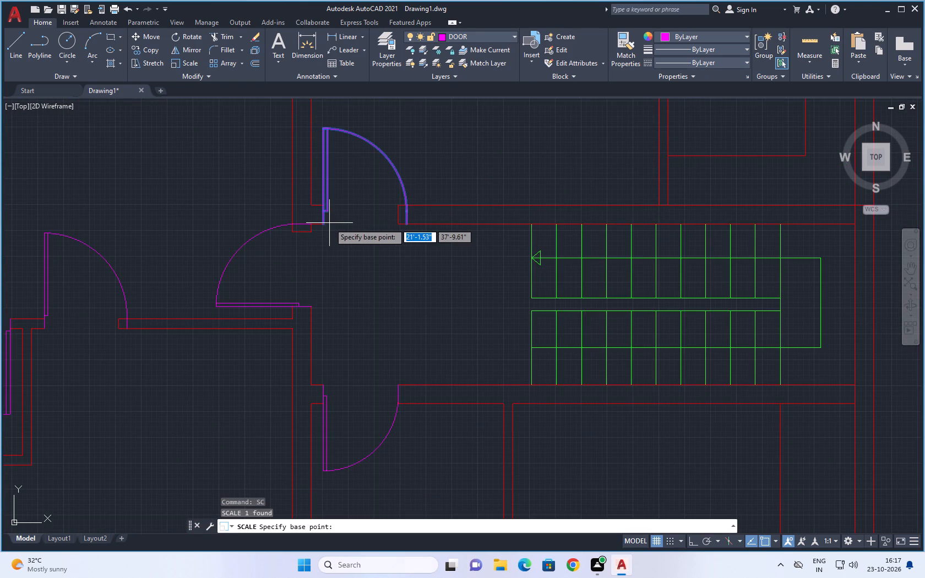
click(322, 223)
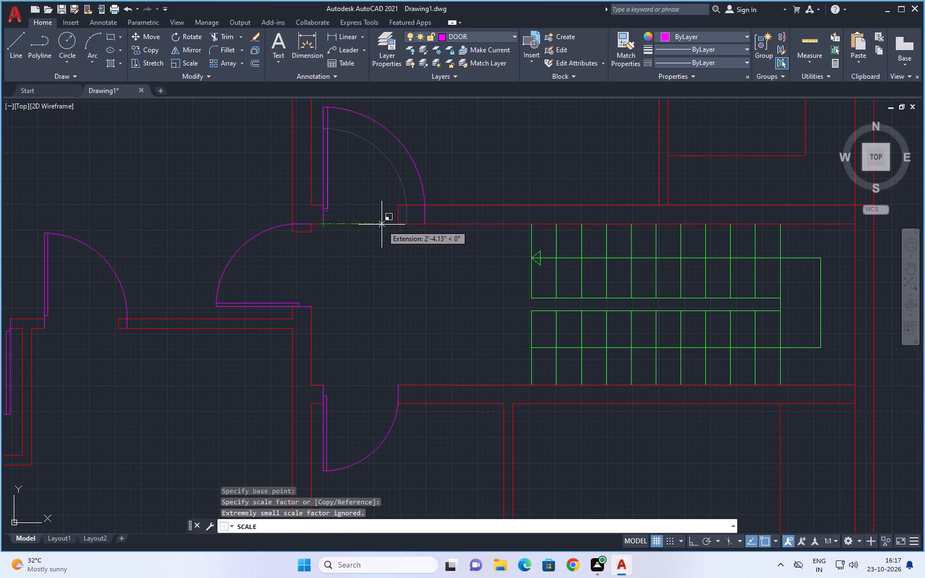
text(R)
key(space)
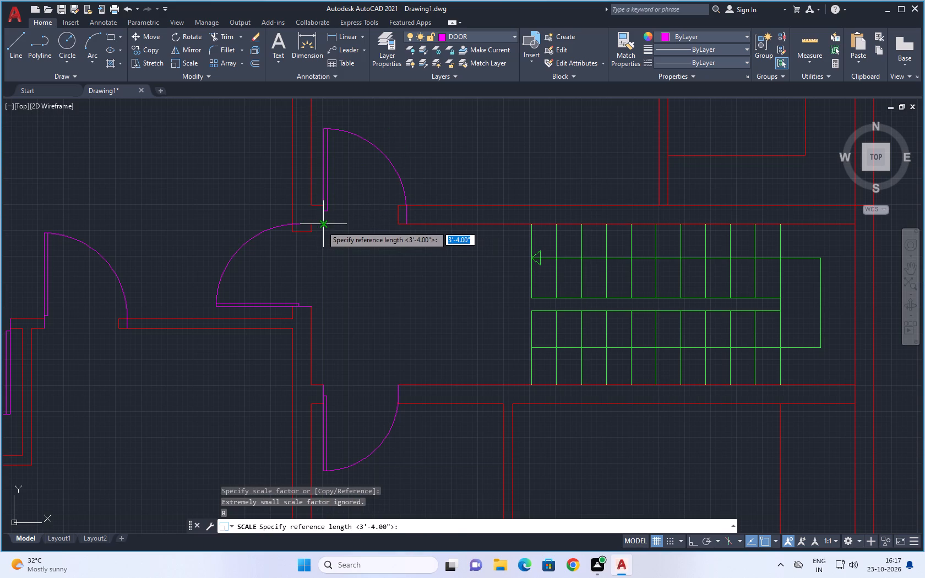
click(322, 226)
click(405, 225)
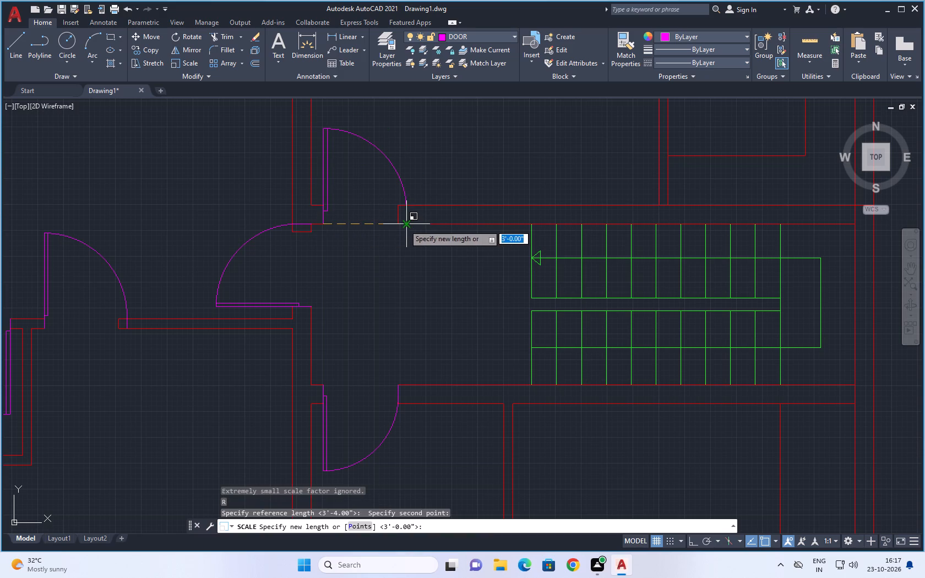
click(397, 225)
Scale the door in the staircase hall's west opening by reference, from its lower-right endpoint, to the opening's 3'-0" width at the north jamb.
scroll(364, 253, down, 2)
middle_drag(369, 260, 413, 230)
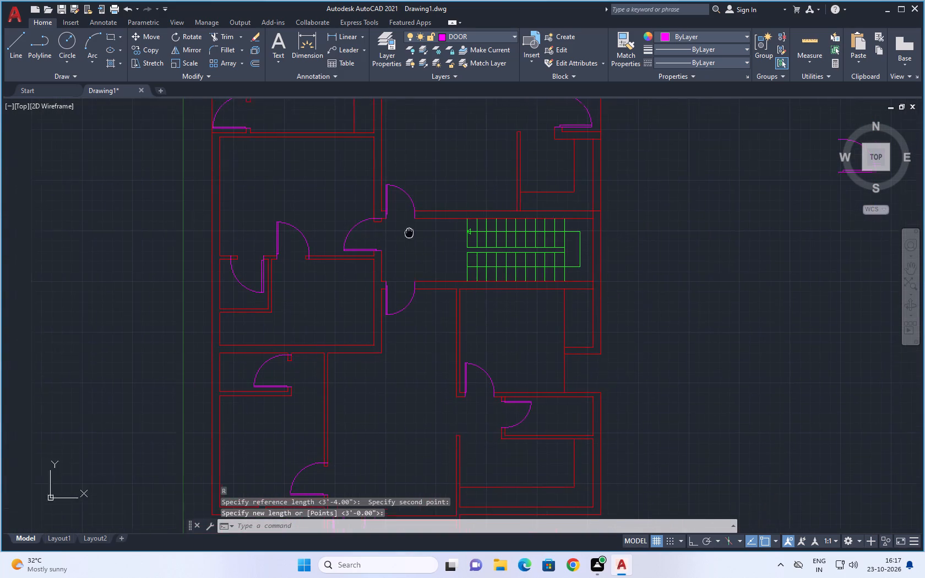
middle_drag(413, 230, 416, 228)
scroll(361, 231, up, 1)
middle_drag(361, 231, 363, 181)
scroll(362, 188, up, 2)
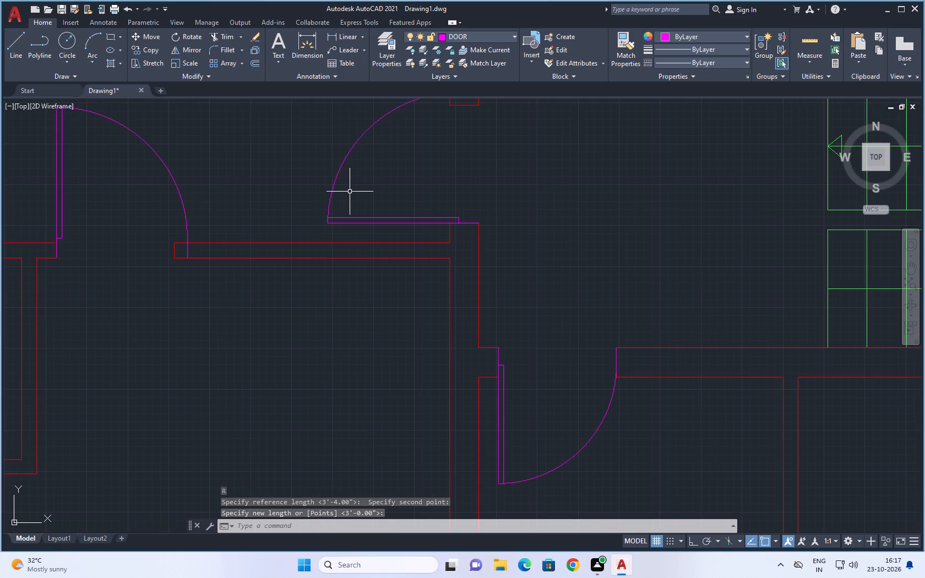
click(333, 189)
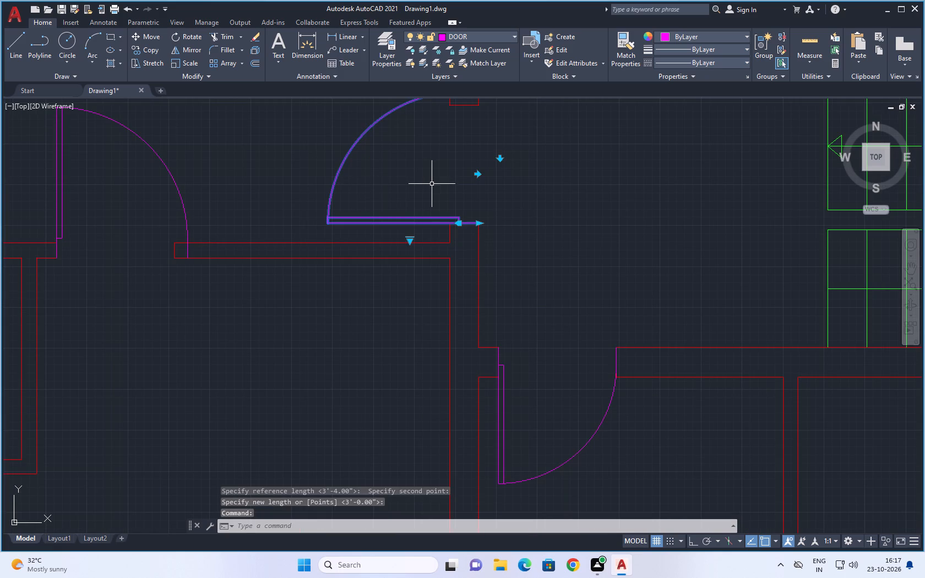
text(SC)
key(space)
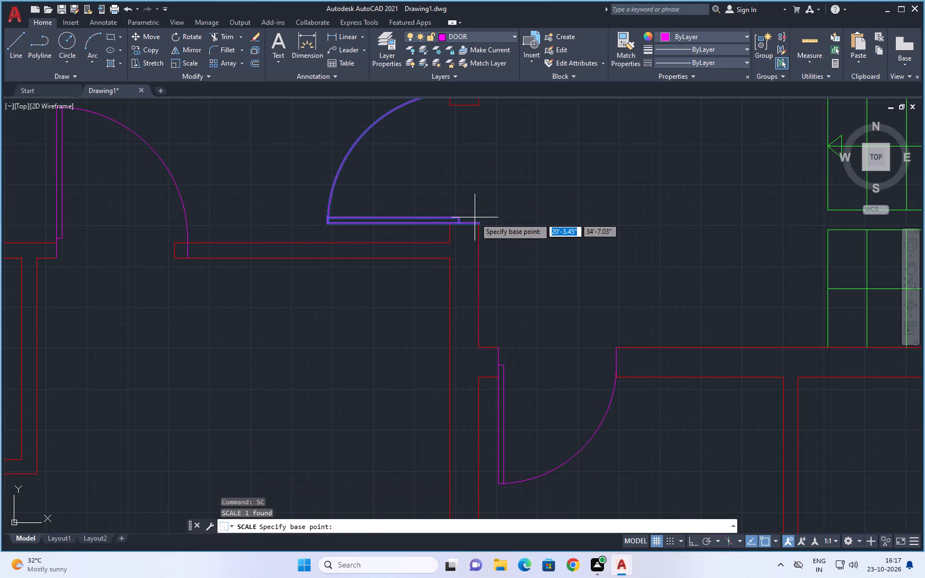
click(477, 222)
scroll(476, 192, down, 2)
middle_drag(477, 189, 468, 220)
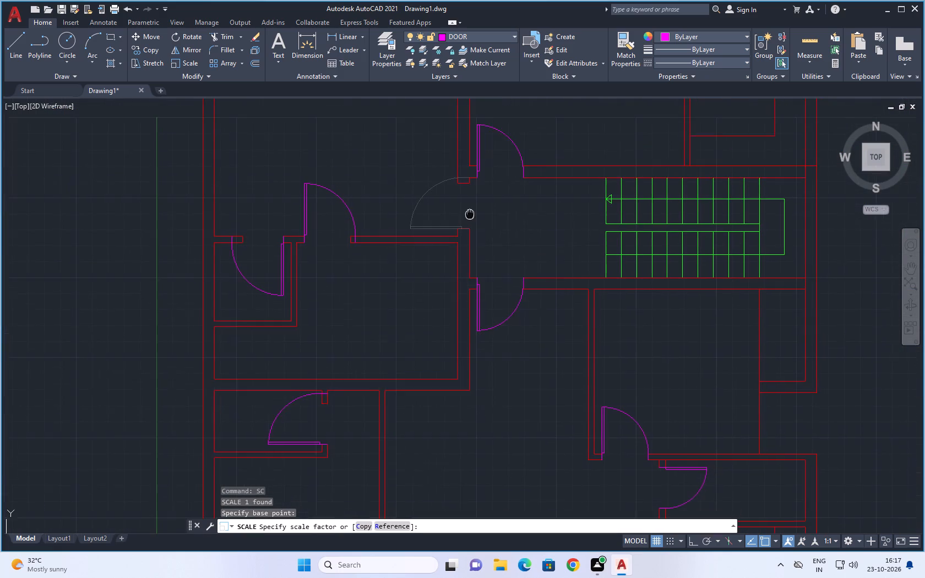
middle_drag(468, 220, 463, 232)
text(R)
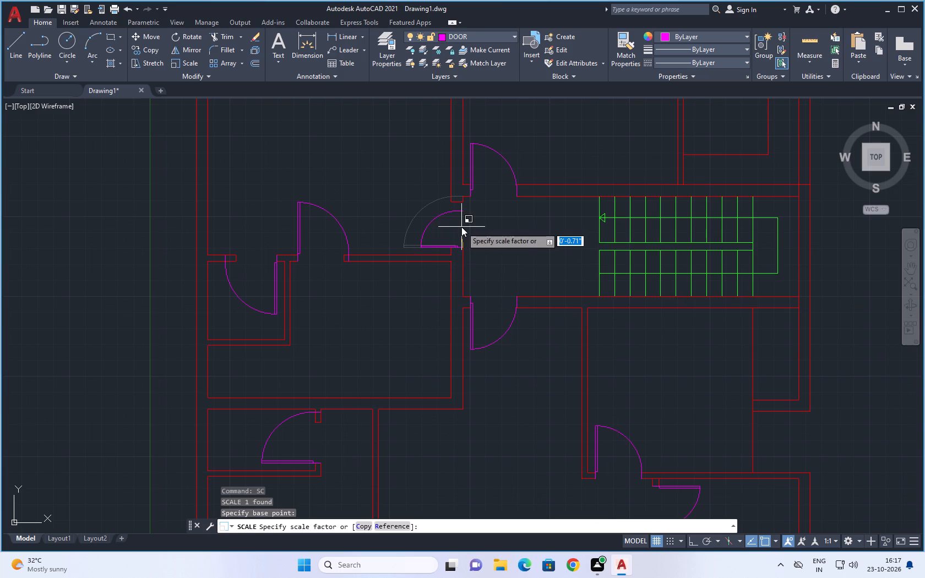
key(space)
click(464, 247)
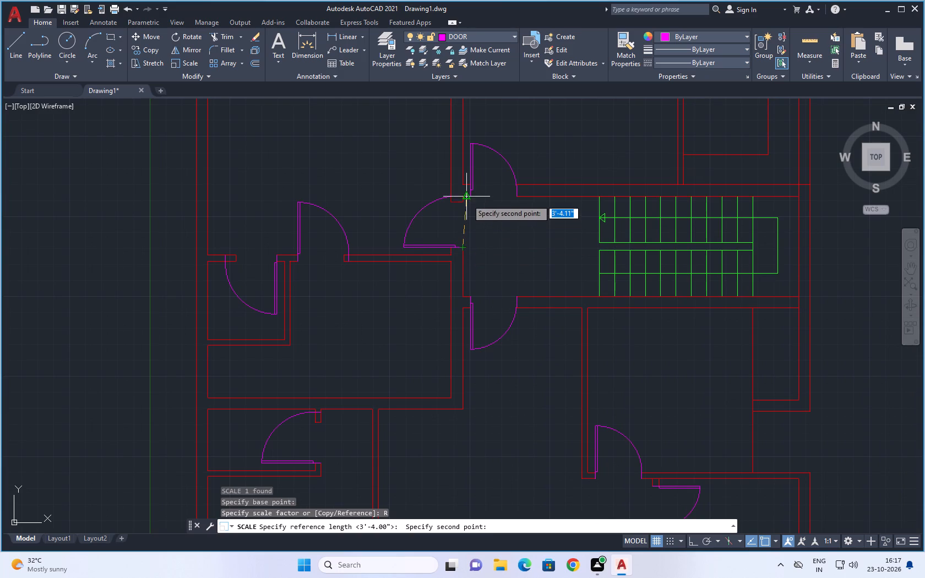
scroll(463, 200, up, 3)
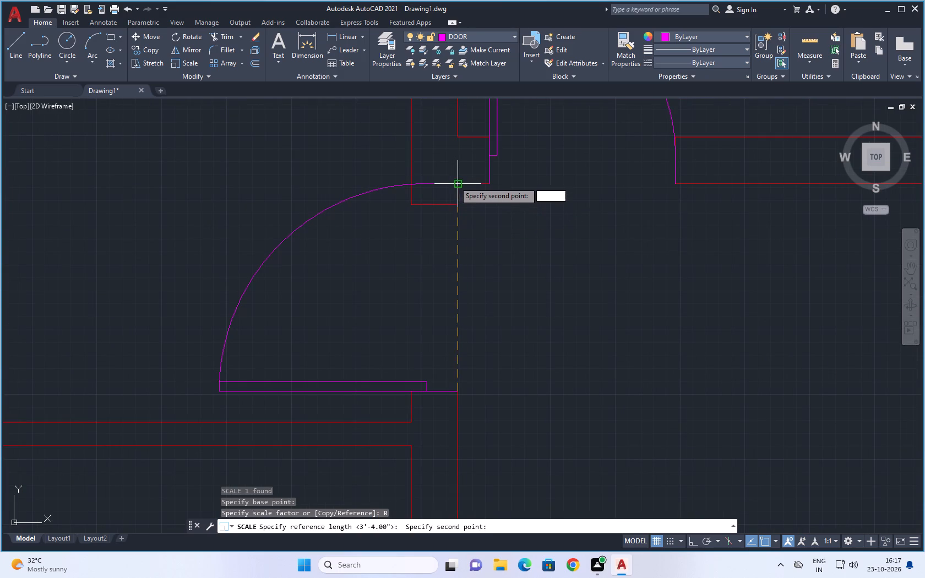
click(456, 182)
click(458, 203)
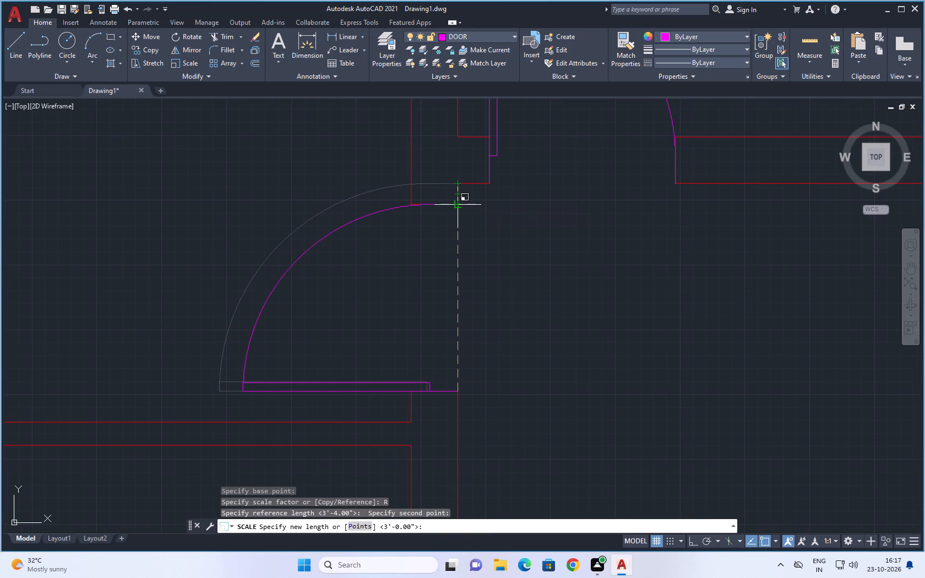
Scale the upward-swinging door in the west room's south wall by reference, from its lower-left endpoint, to the opening's 3'-0" width.
scroll(467, 228, down, 3)
middle_drag(467, 241, 522, 205)
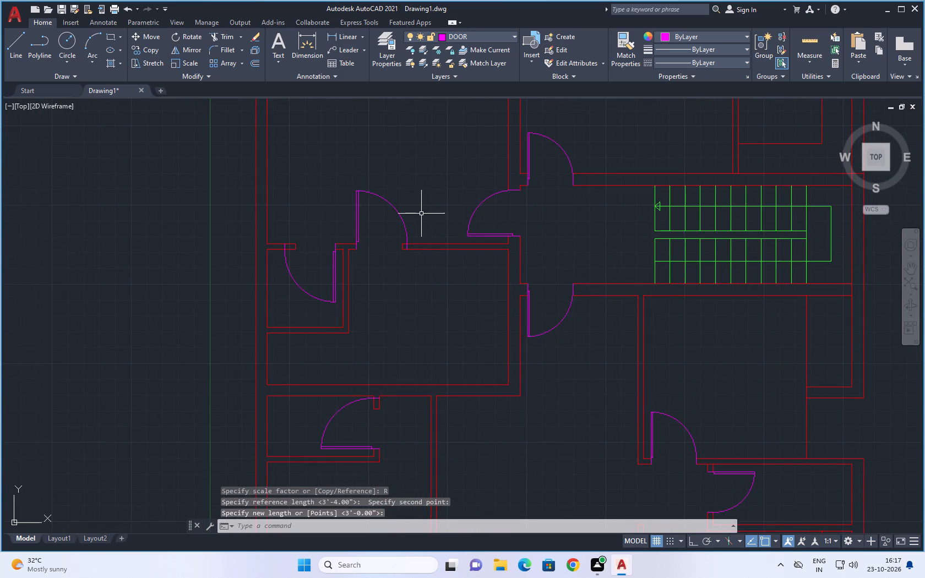
scroll(421, 209, down, 1)
click(400, 206)
key(s)
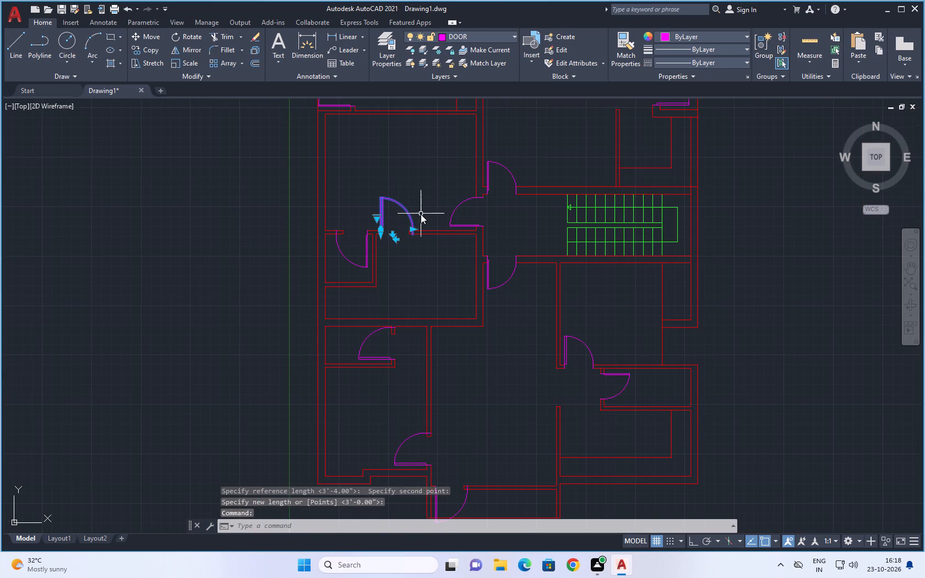
text(C)
key(space)
scroll(383, 242, up, 3)
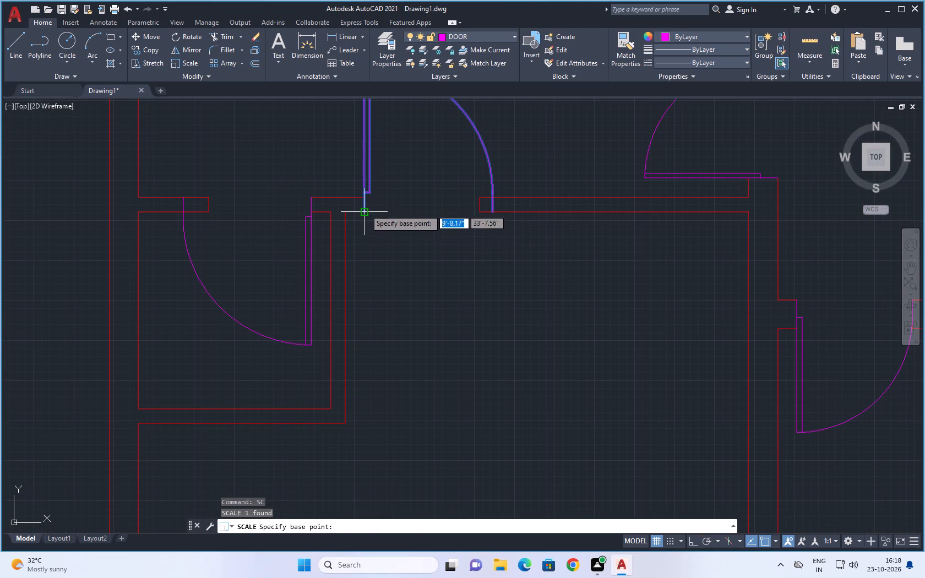
click(364, 211)
key(r)
key(space)
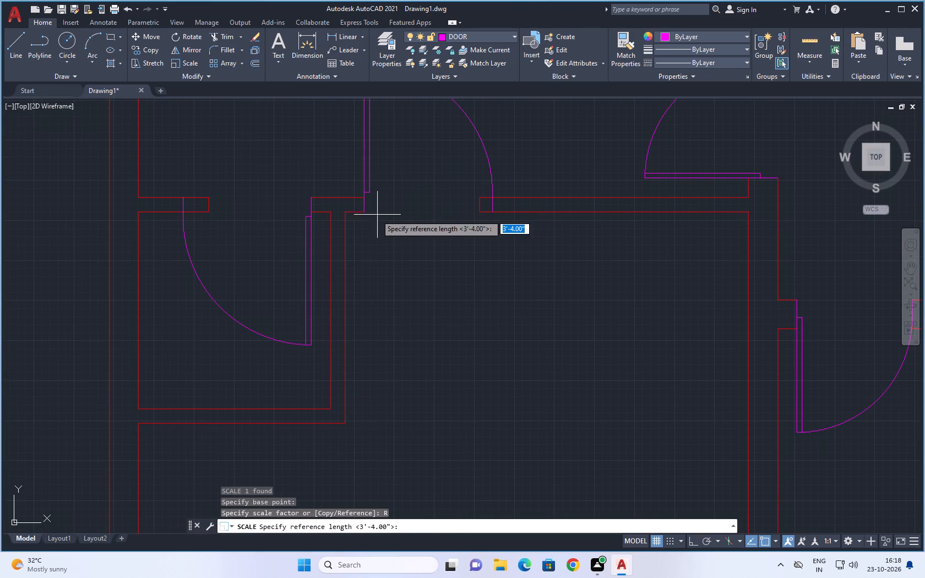
click(364, 212)
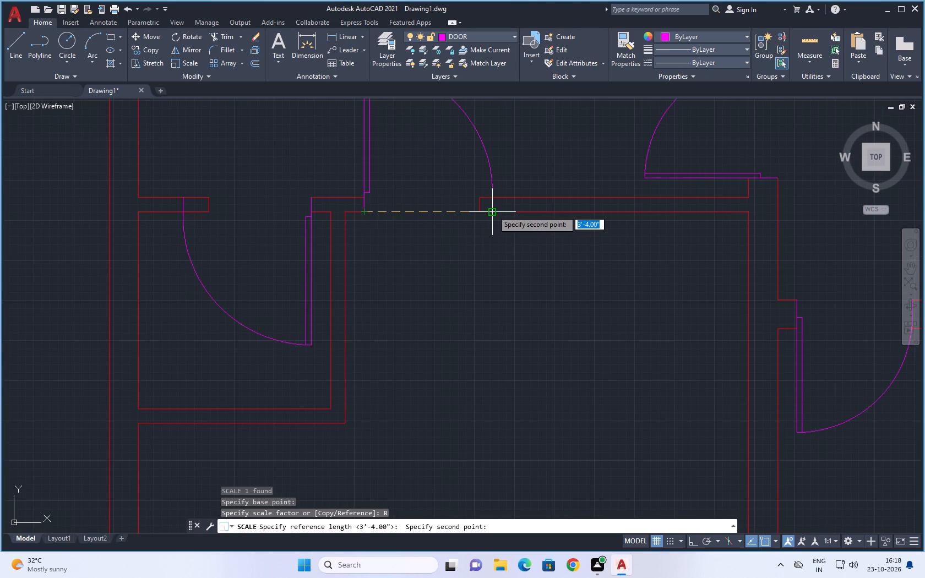
click(493, 210)
click(478, 210)
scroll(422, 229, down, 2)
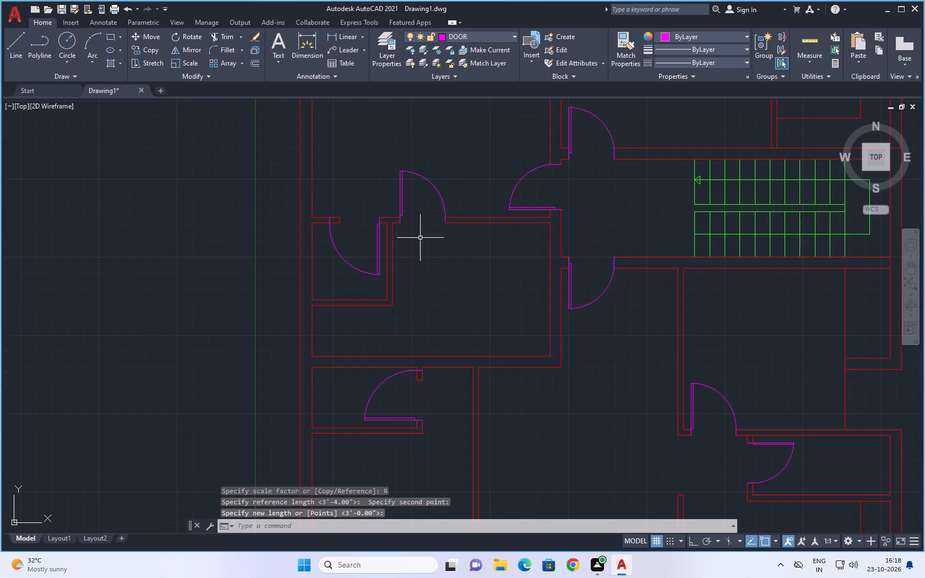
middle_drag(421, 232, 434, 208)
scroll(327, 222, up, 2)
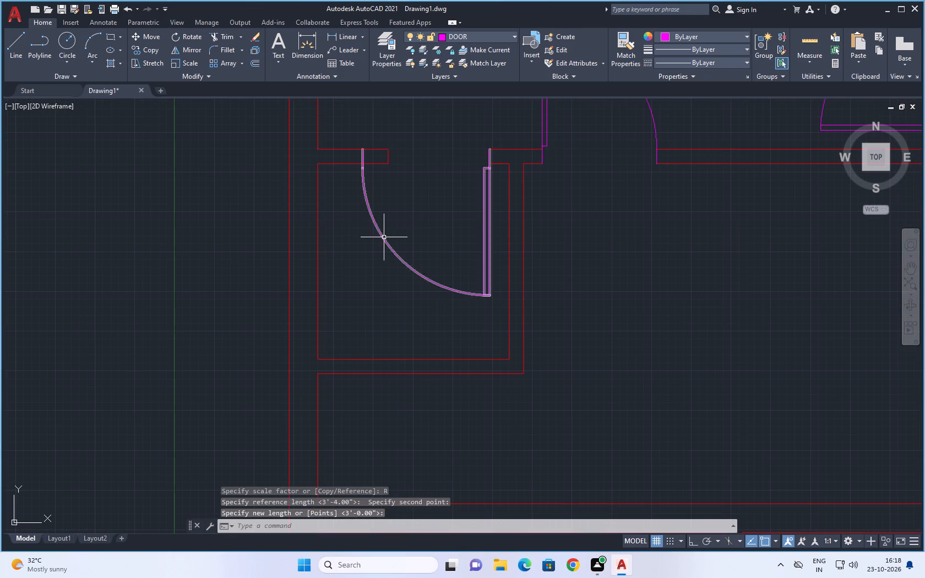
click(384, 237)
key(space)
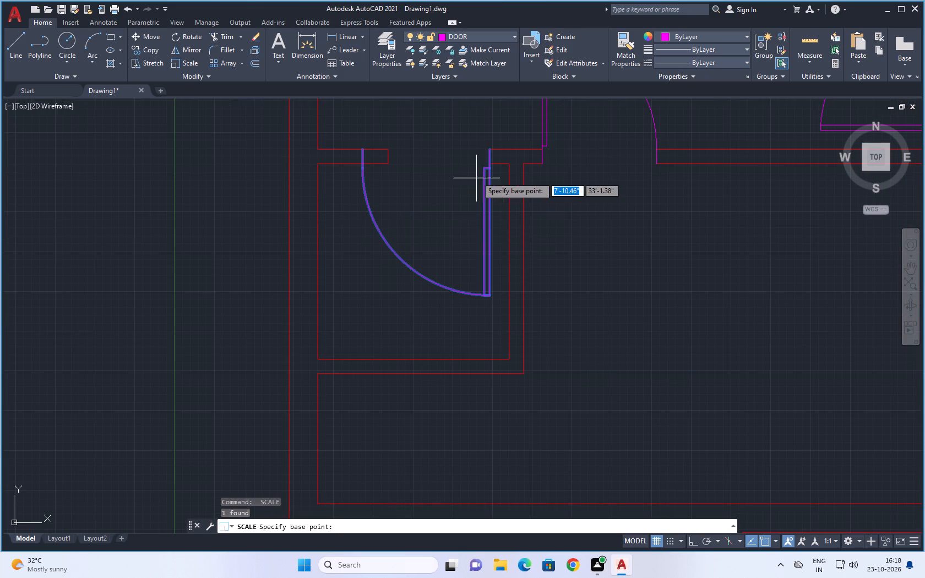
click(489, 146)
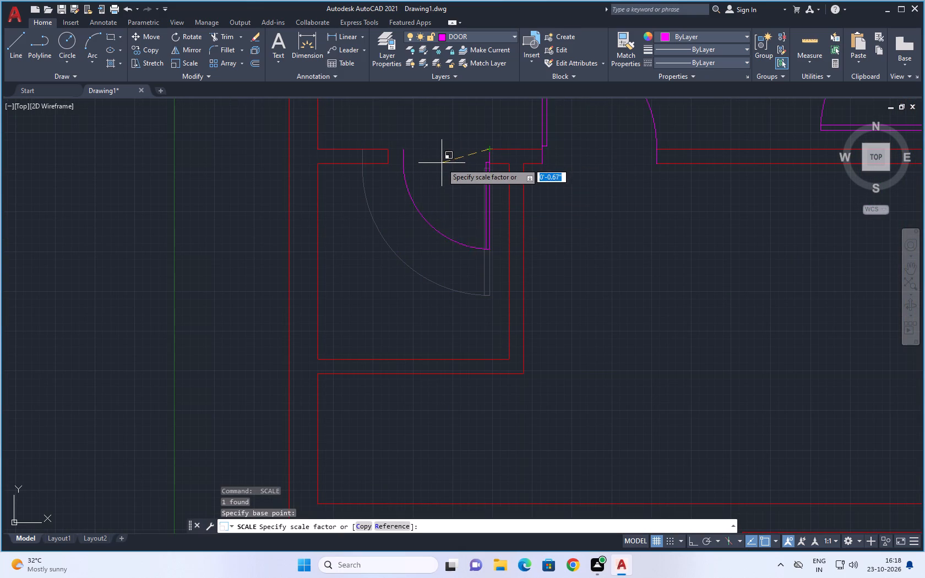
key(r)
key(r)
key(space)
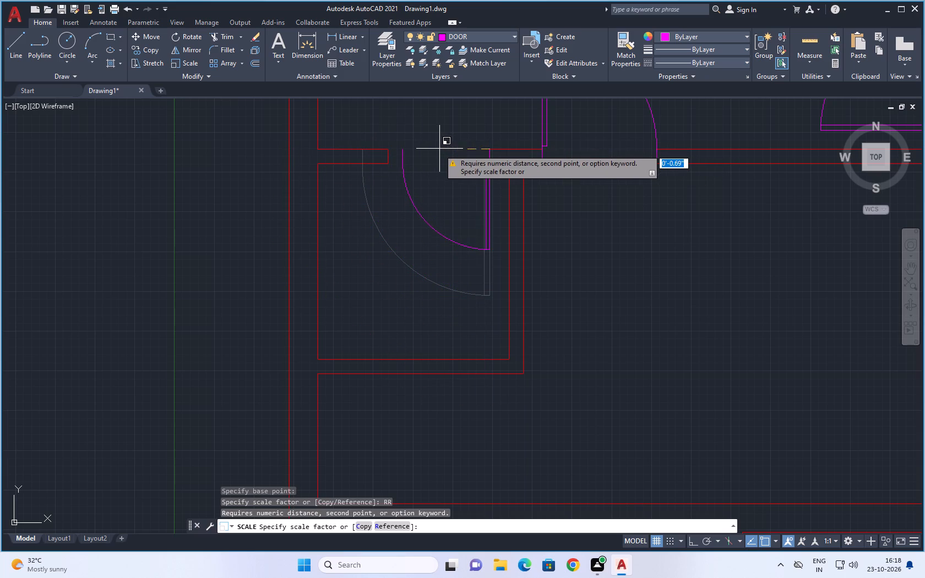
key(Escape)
Scale the small west enclosure's downward-swinging door by reference, from its upper-right endpoint, so it ends at the opening's west jamb.
key(space)
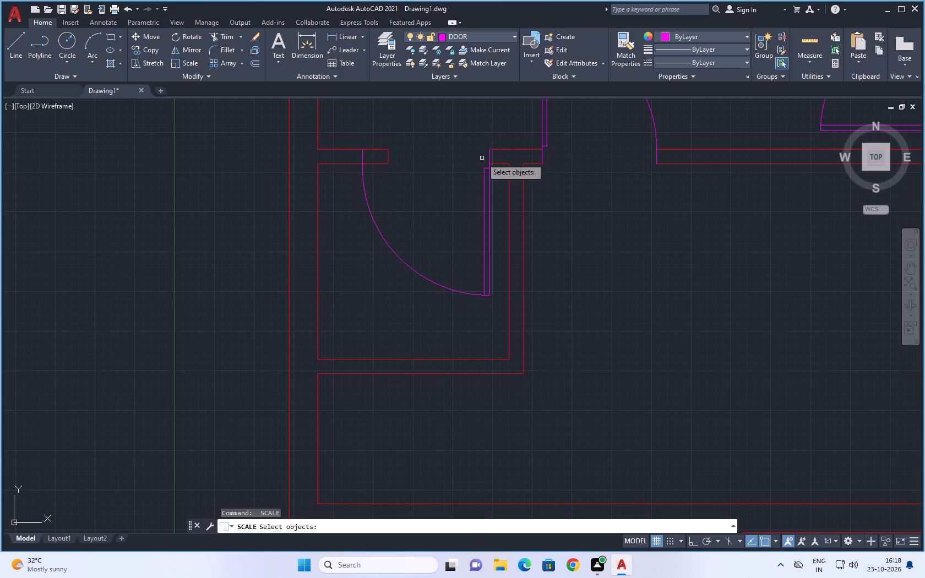
click(485, 183)
key(space)
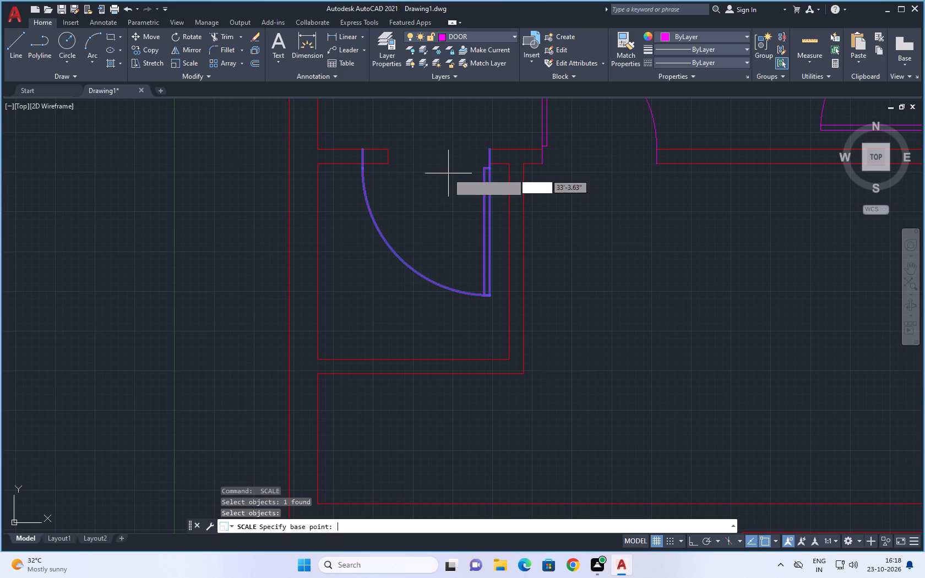
click(488, 151)
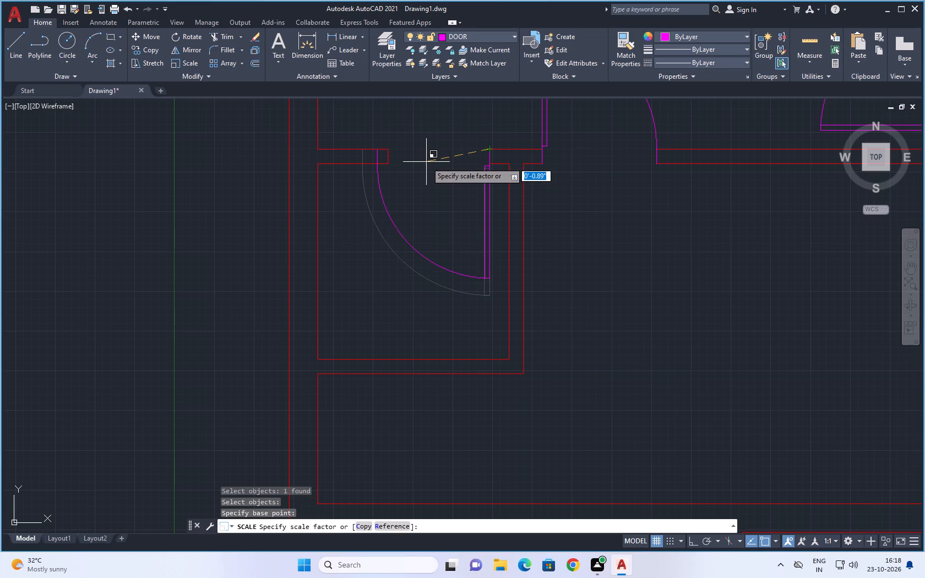
key(r)
key(space)
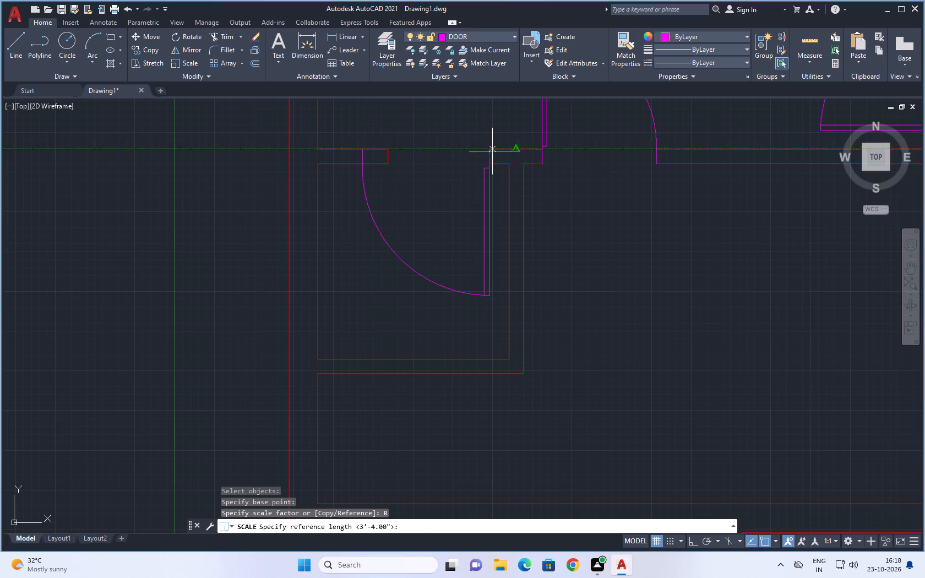
click(489, 151)
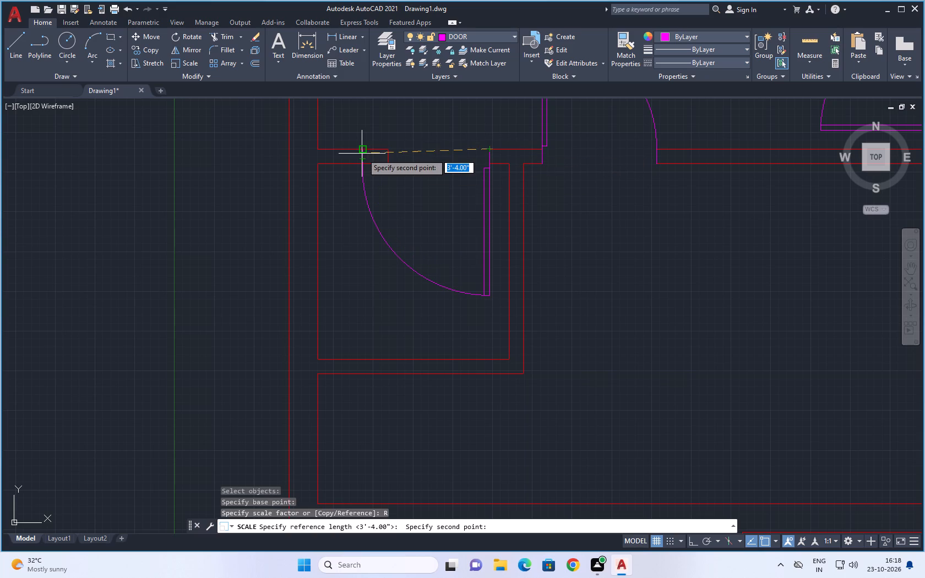
click(363, 152)
click(390, 151)
Scale the door of the small enclosure north of the southwest room by reference, from its lower-right endpoint, to the 2'-8" opening's north jamb.
scroll(432, 137, down, 2)
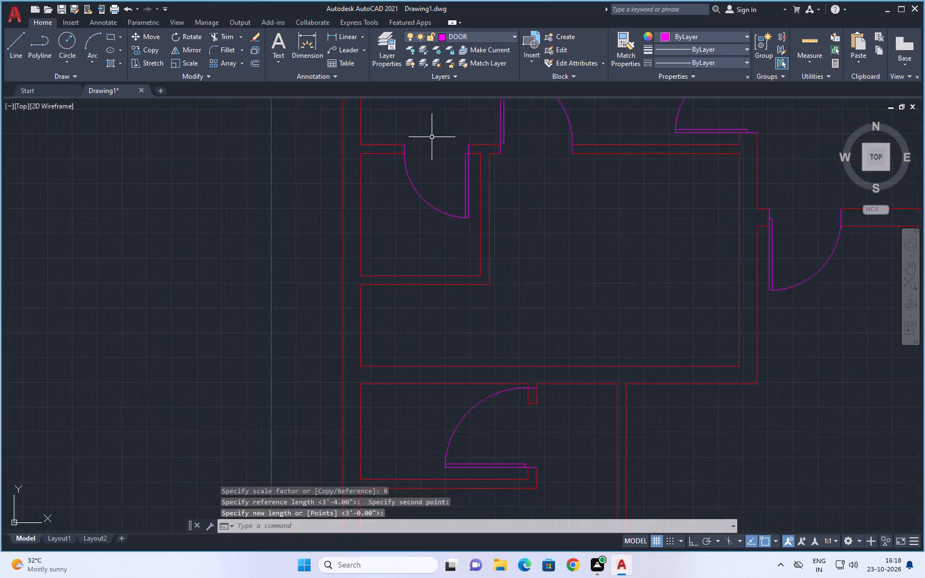
scroll(432, 138, down, 2)
middle_drag(437, 194, 396, 141)
scroll(403, 164, up, 3)
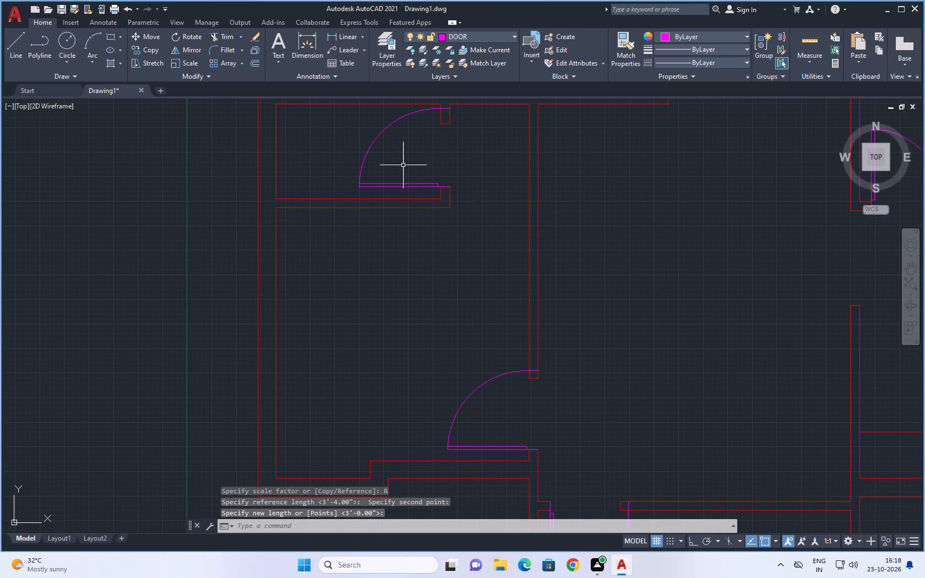
key(space)
click(394, 184)
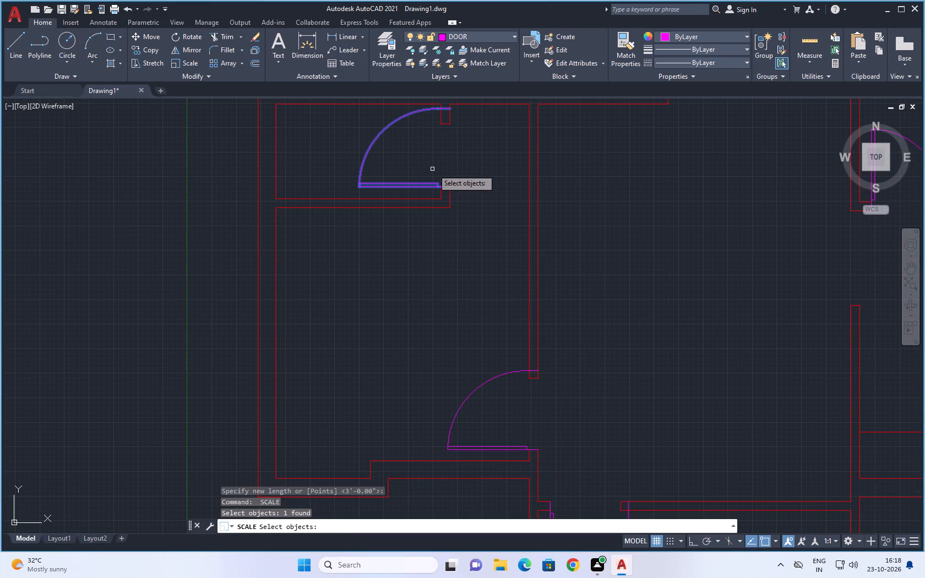
key(space)
click(448, 186)
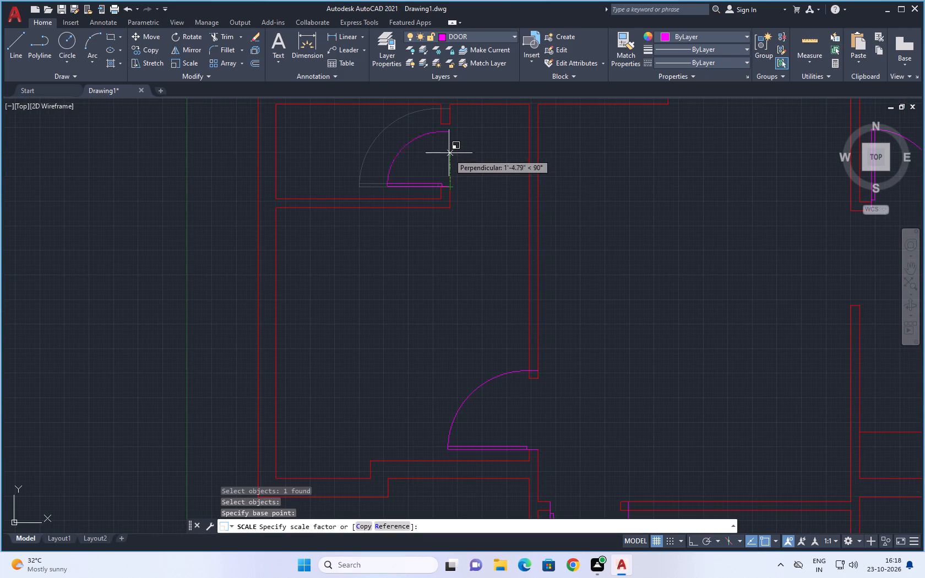
key(r)
key(space)
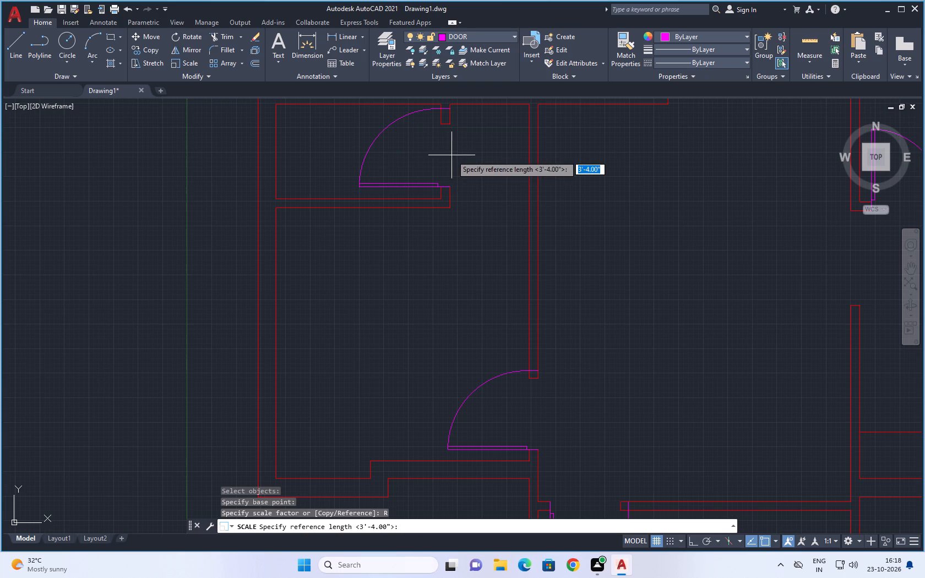
click(449, 184)
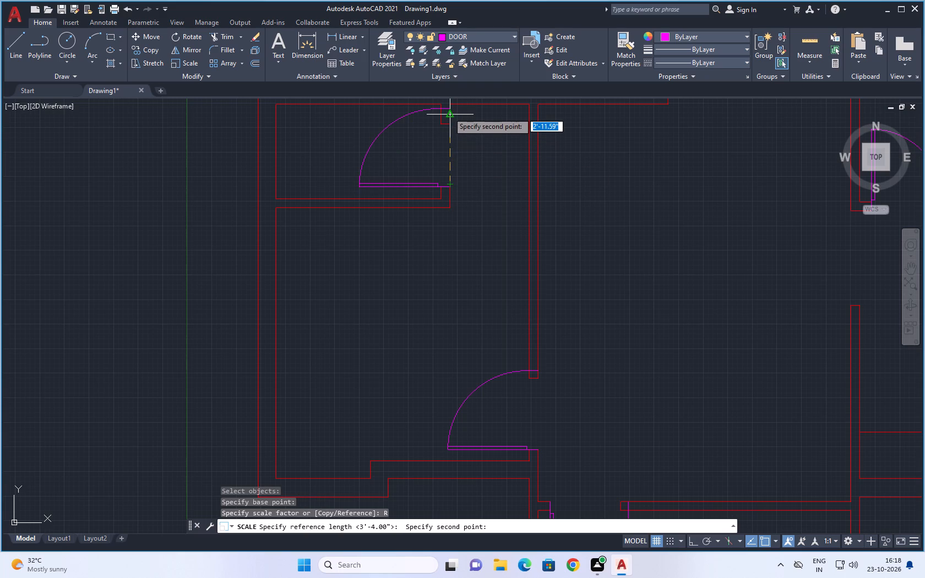
click(447, 108)
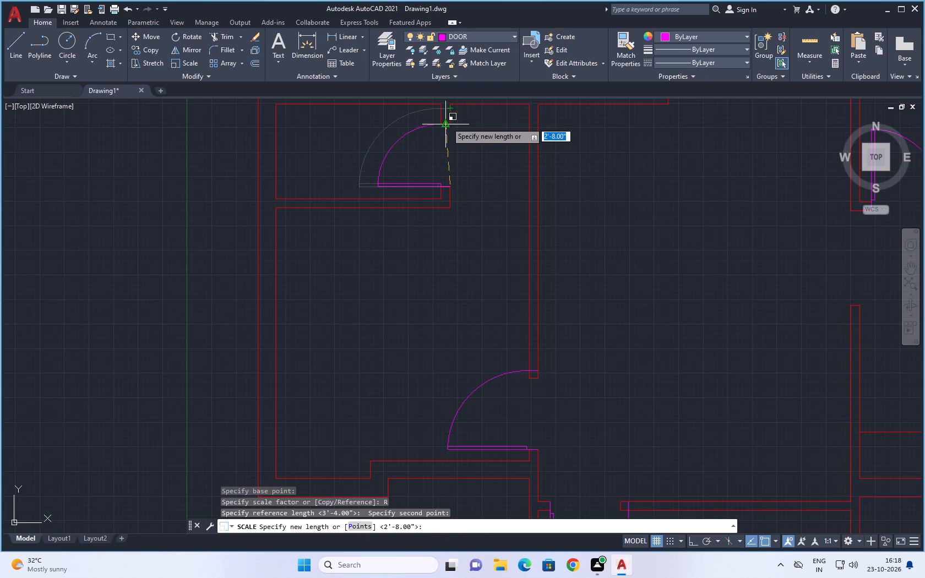
click(450, 123)
Scale the door in the southwest room's east wall by reference, from its lower-right endpoint, to the opening's 3'-0" width at the north jamb.
scroll(465, 139, down, 1)
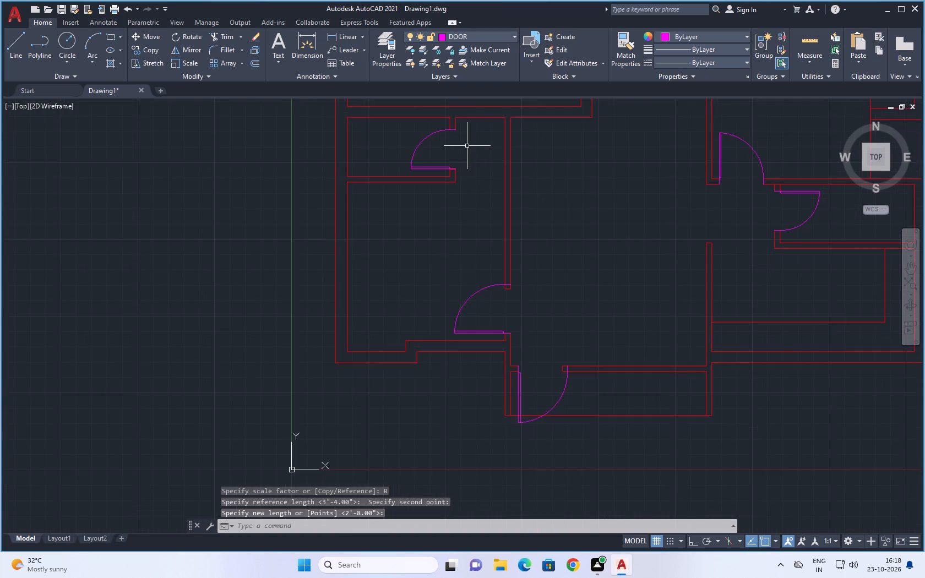
middle_drag(467, 146, 426, 69)
key(space)
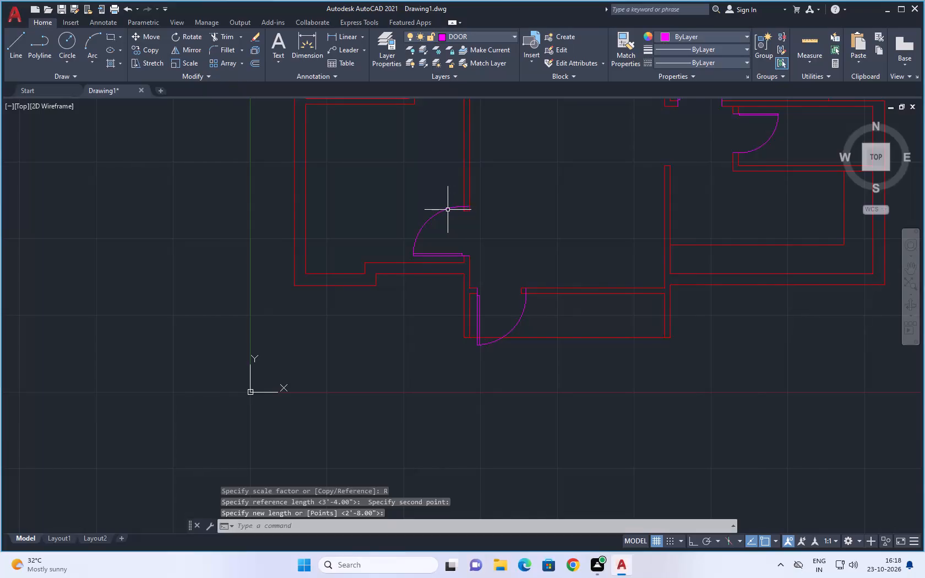
click(443, 209)
key(space)
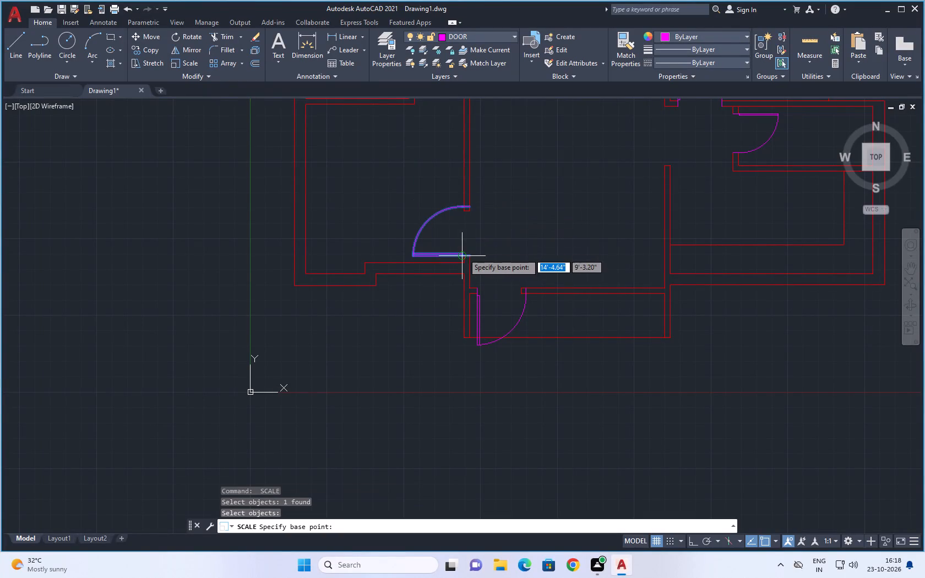
scroll(464, 254, up, 4)
click(489, 263)
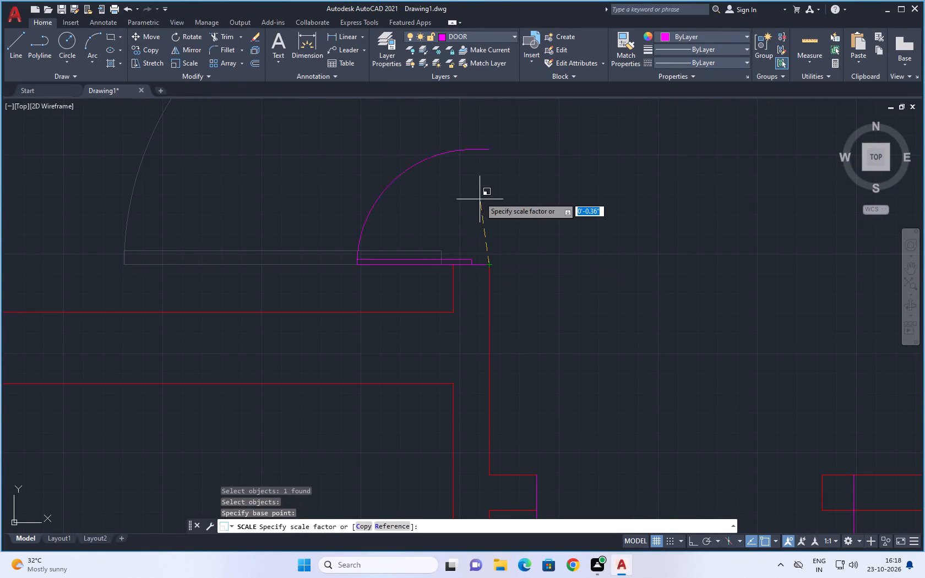
scroll(477, 178, down, 2)
middle_drag(482, 172, 458, 239)
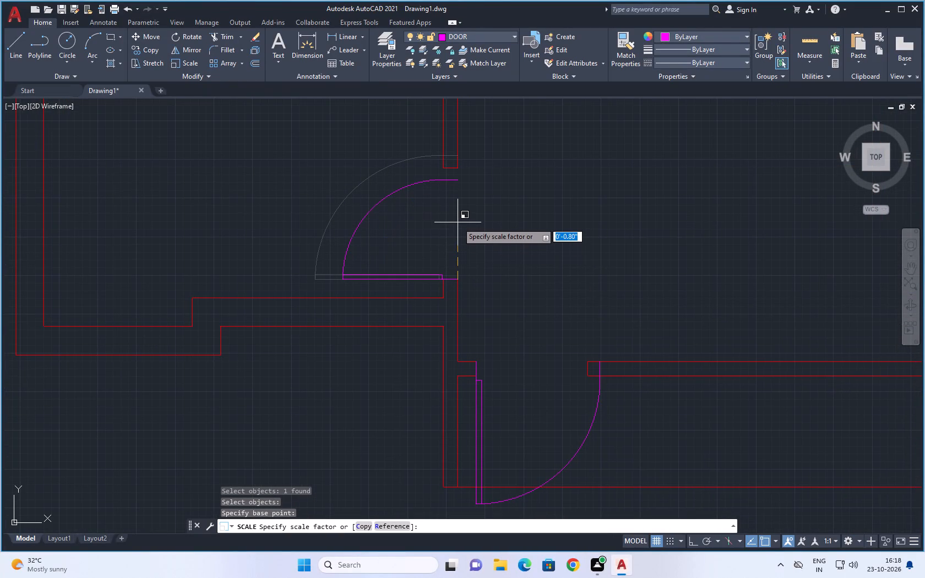
text(R)
key(space)
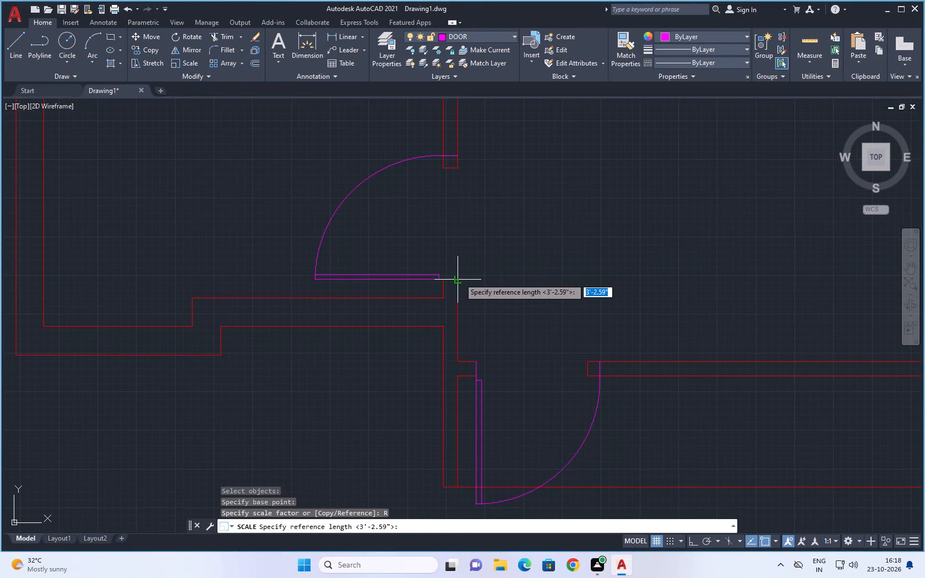
click(459, 278)
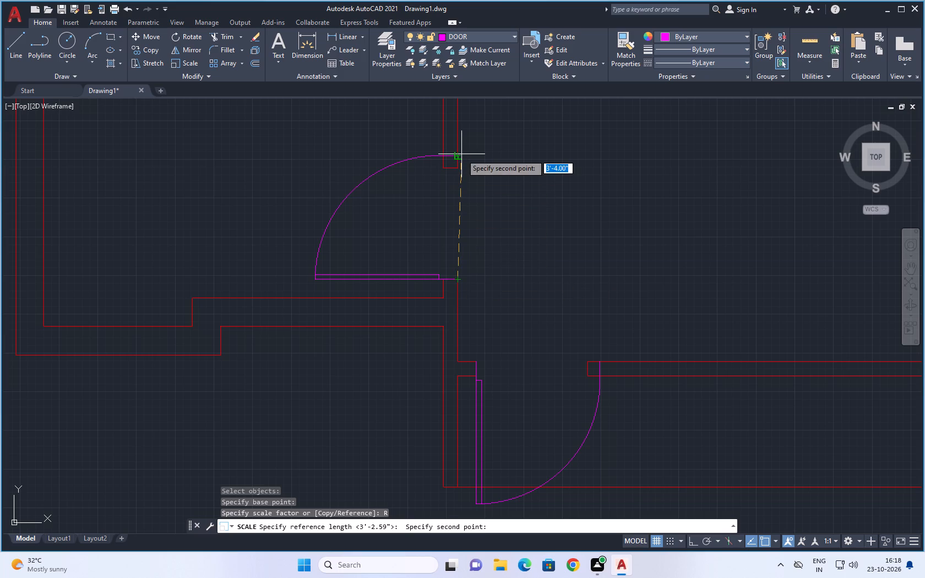
click(461, 154)
click(457, 166)
Scale the downward-swinging door in the central hall's south wall by reference, from its upper-left endpoint, to the opening's 3'-0" width at the east jamb.
scroll(482, 192, down, 2)
middle_drag(483, 195, 431, 141)
key(space)
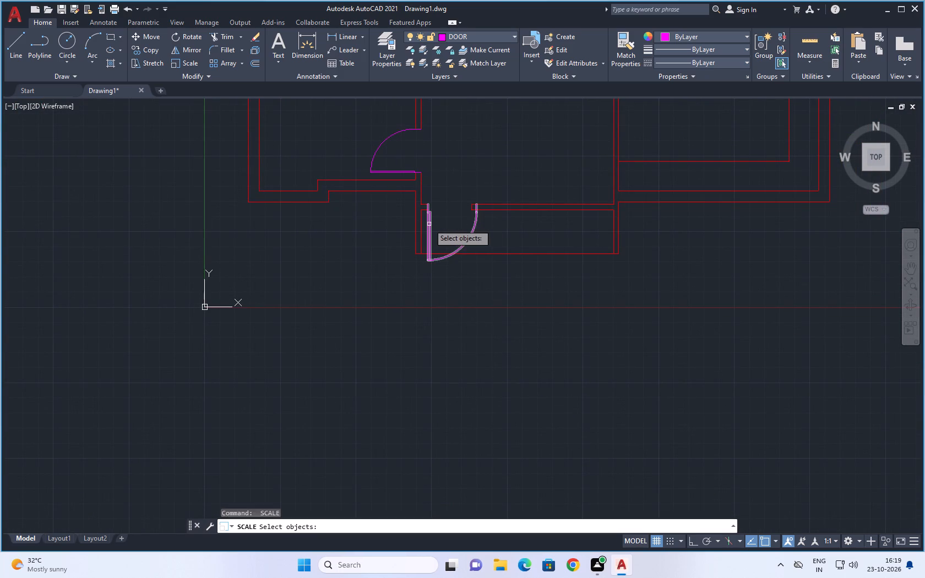
click(429, 224)
key(space)
scroll(434, 203, up, 3)
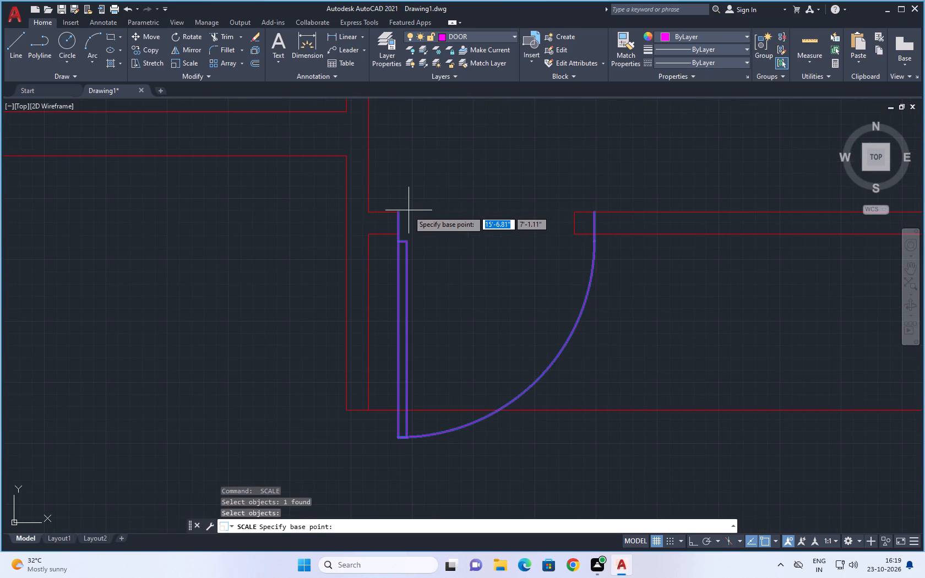
click(396, 212)
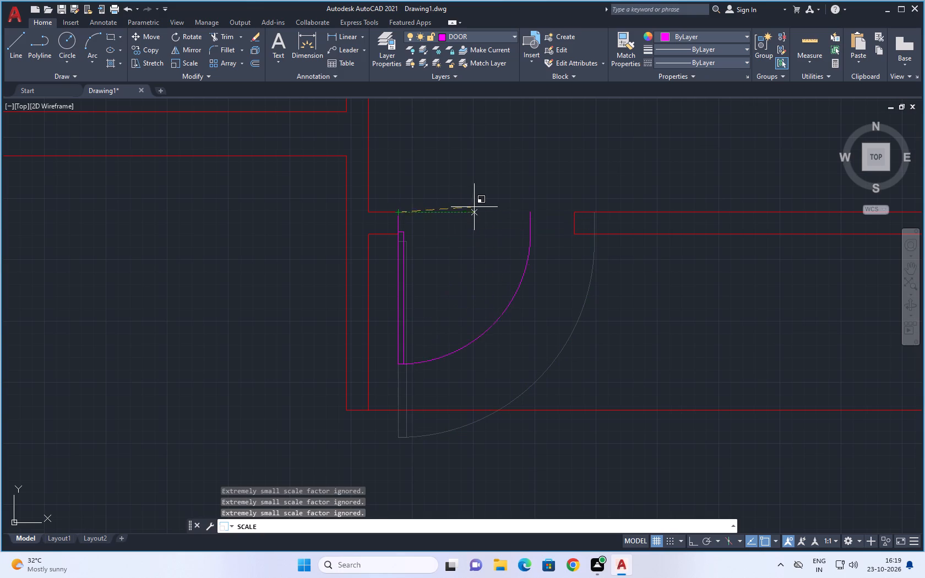
key(r)
key(space)
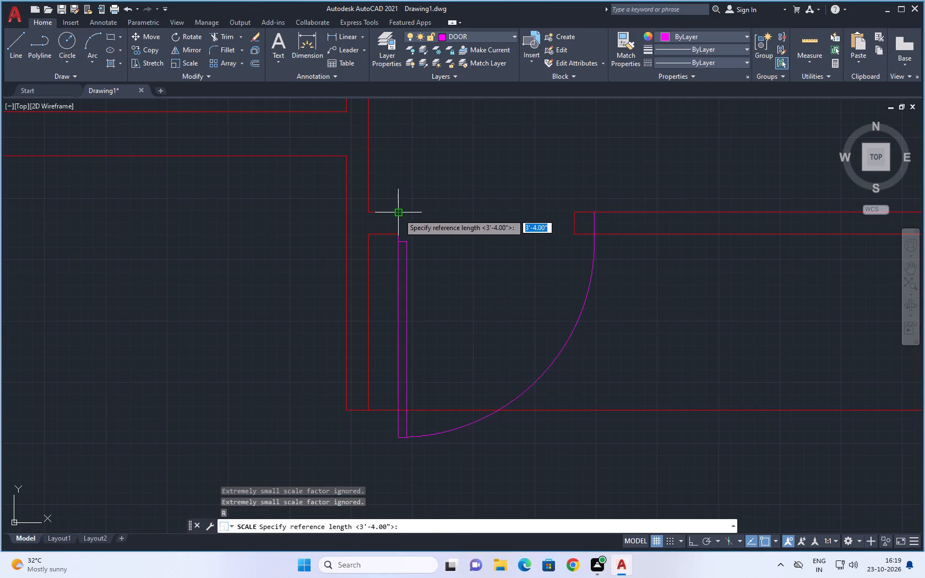
click(399, 214)
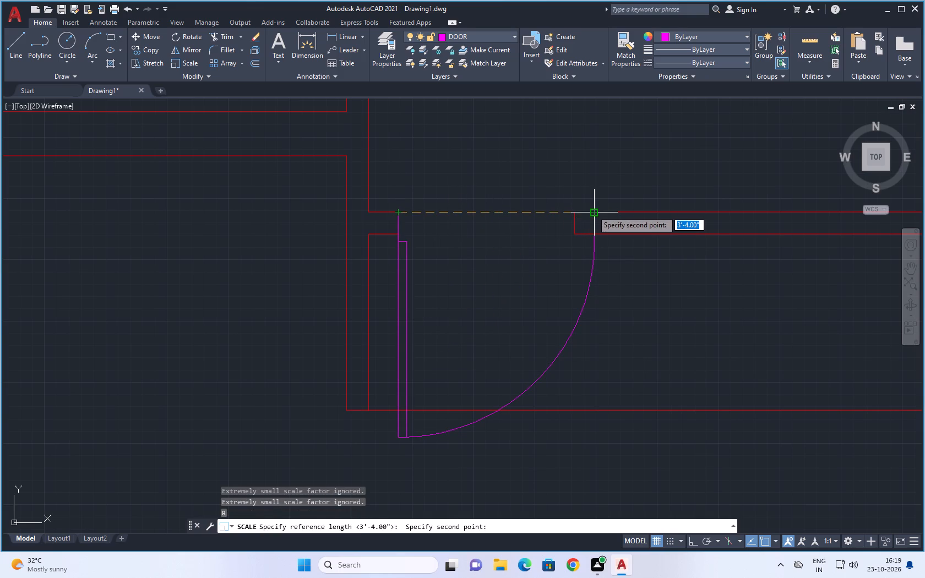
click(592, 211)
click(572, 212)
Scale the door in the narrow upper-west room's partition by reference, from its lower-right endpoint, so it ends at the opening's north jamb.
scroll(509, 182, down, 5)
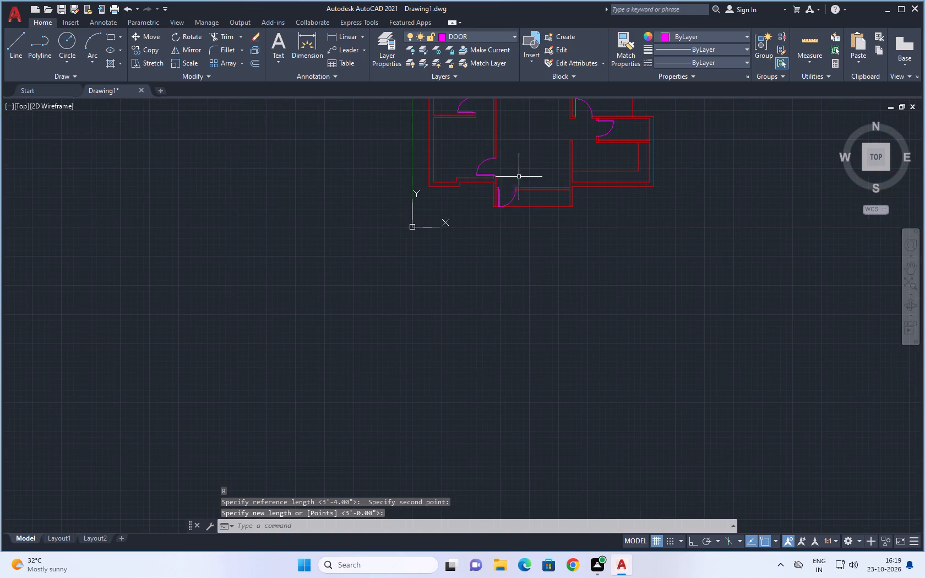
middle_drag(521, 172, 503, 295)
middle_drag(514, 242, 481, 341)
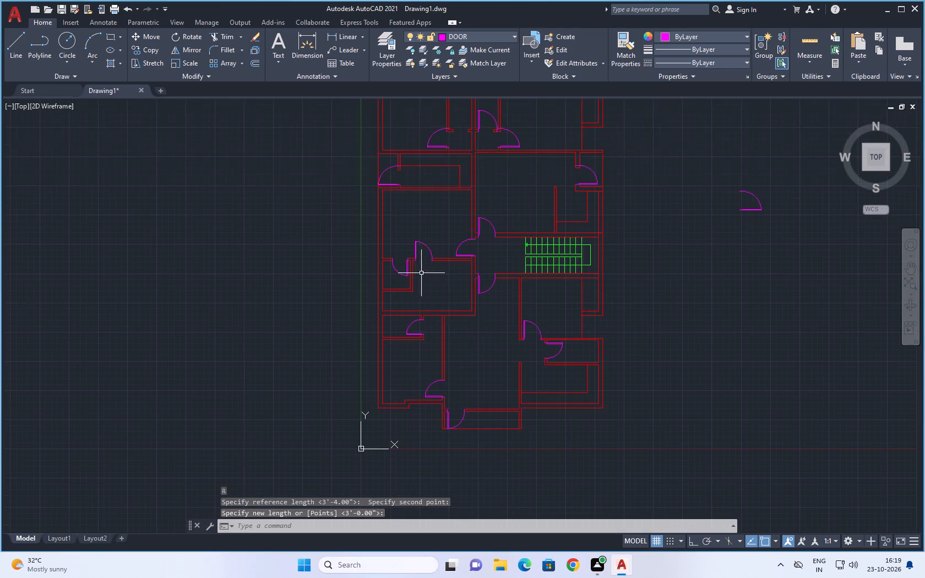
scroll(418, 270, up, 3)
middle_drag(428, 299, 422, 358)
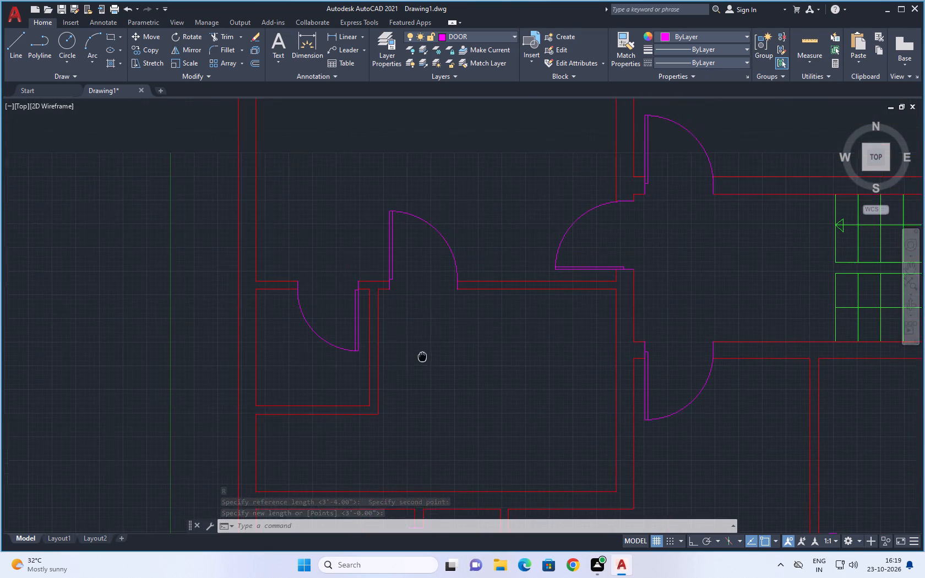
scroll(459, 218, down, 2)
middle_drag(471, 189, 464, 361)
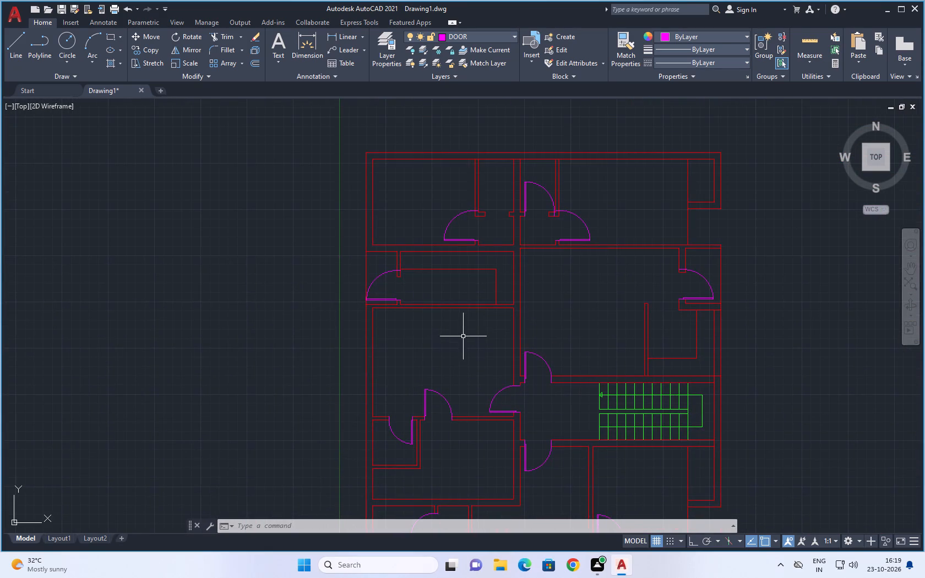
middle_drag(464, 330, 443, 350)
scroll(363, 311, up, 2)
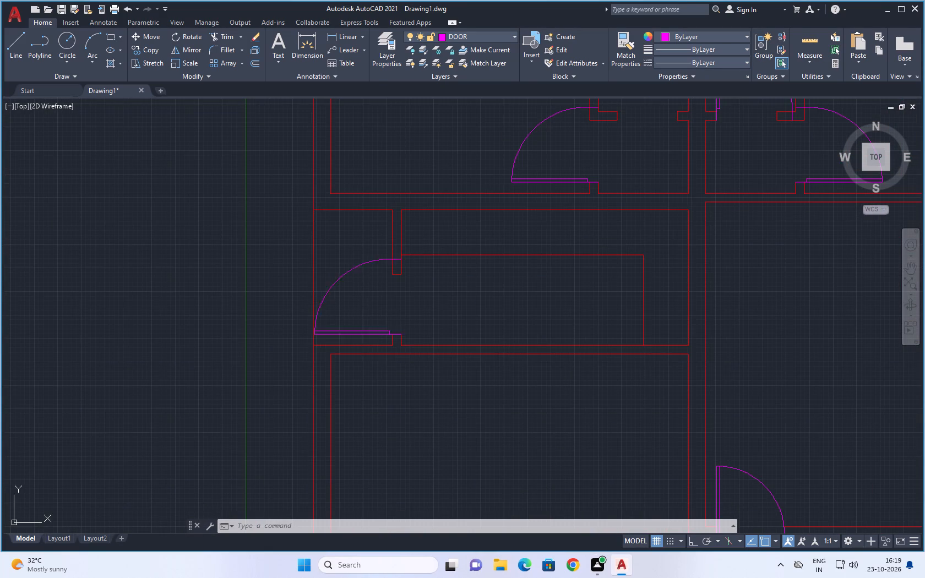
click(362, 332)
key(s)
key(c)
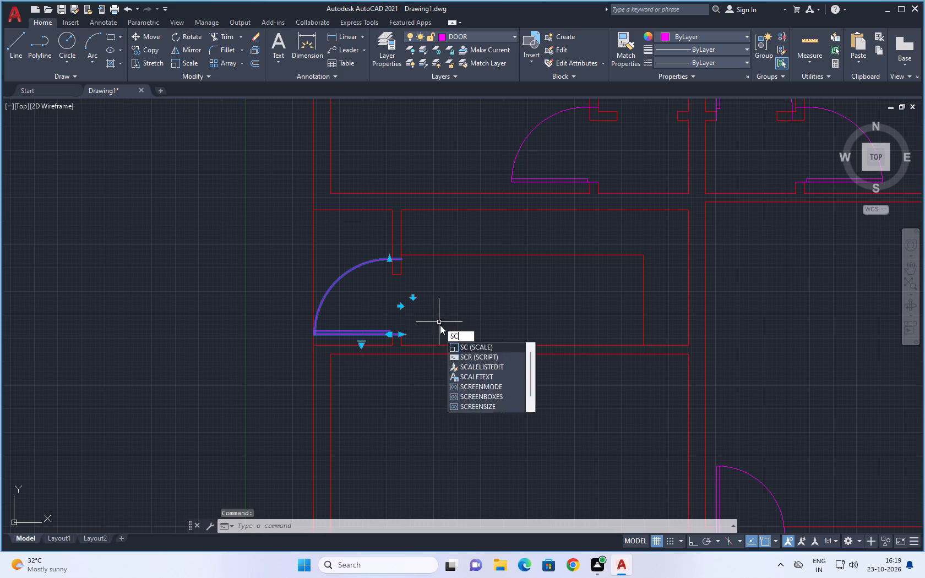
key(space)
scroll(404, 335, up, 4)
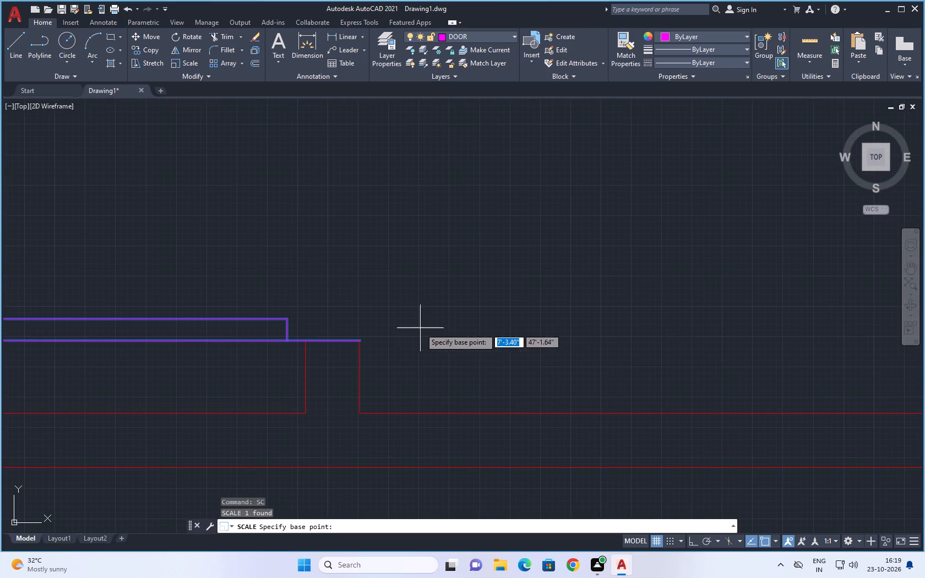
click(360, 340)
scroll(406, 250, down, 3)
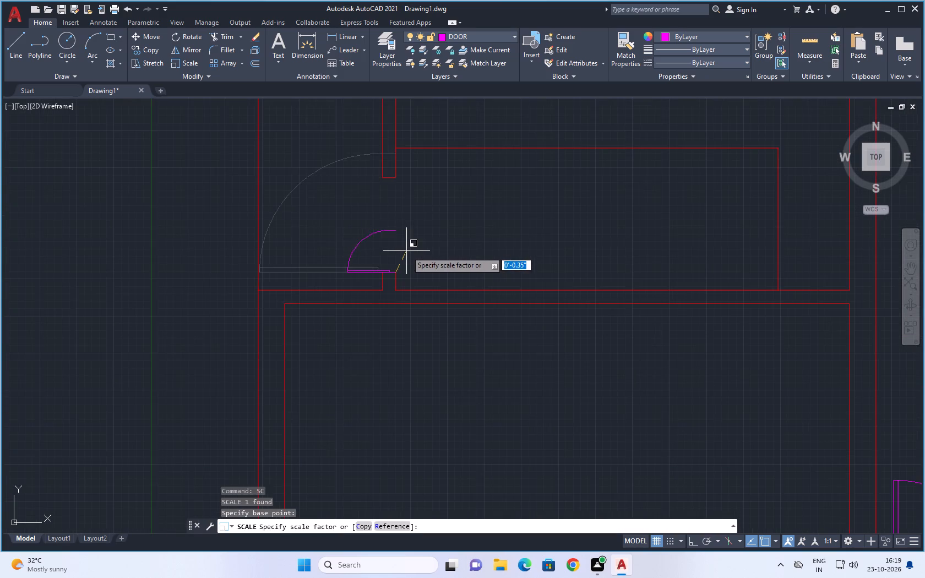
middle_drag(405, 236, 400, 261)
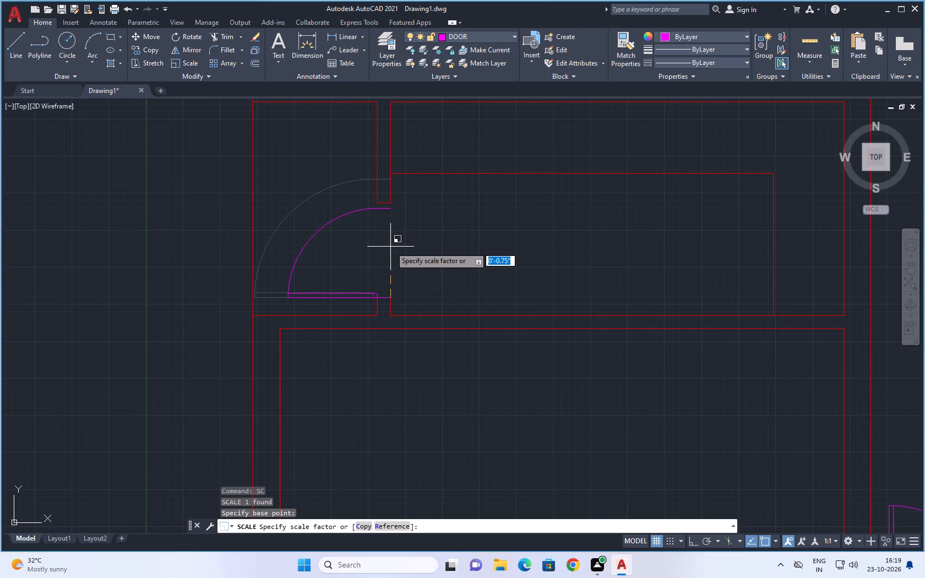
text(R)
key(space)
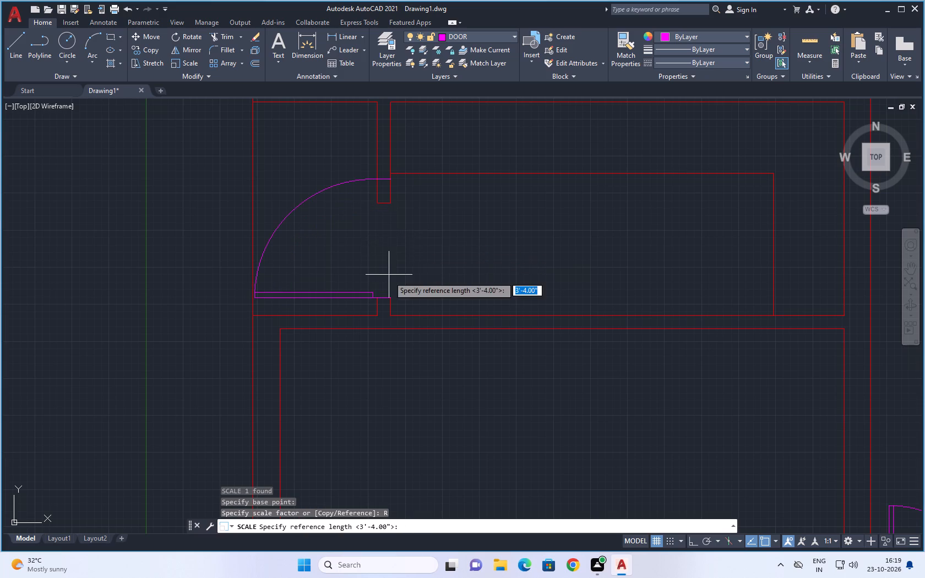
click(392, 299)
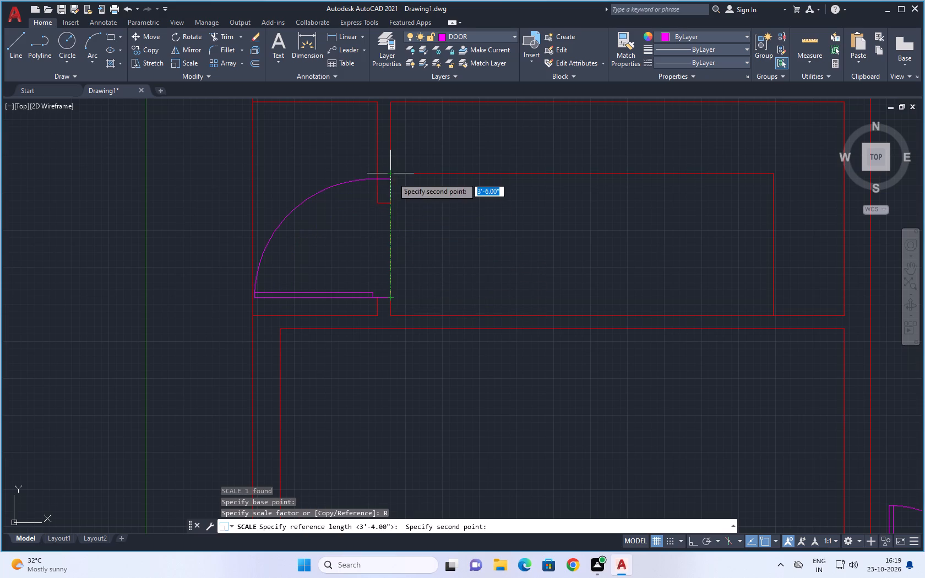
click(393, 181)
click(388, 201)
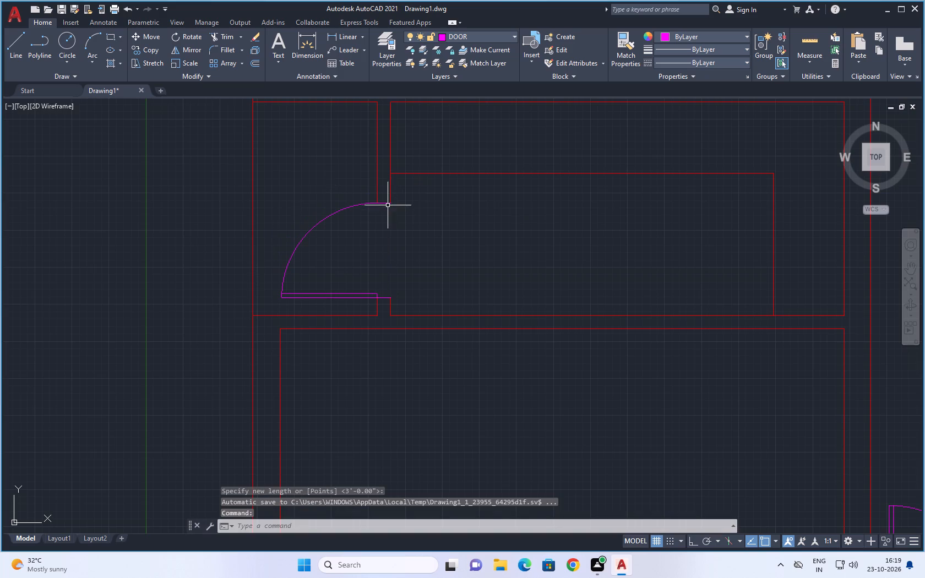
Scale the door in the northwest room's east wall by reference, from its lower-right endpoint, to the opening's 2'-9" width at the north jamb.
scroll(420, 221, down, 3)
middle_drag(428, 227, 344, 313)
scroll(394, 252, up, 3)
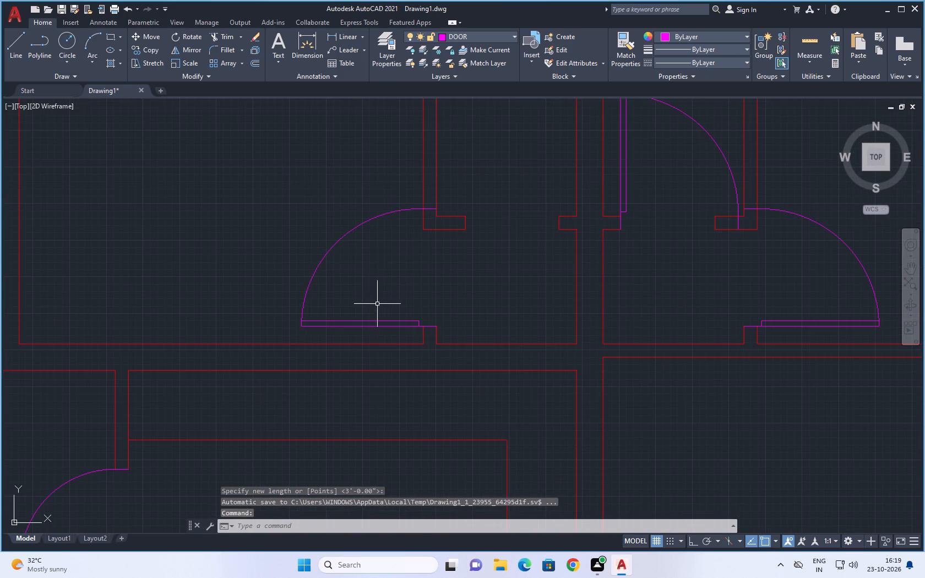
click(372, 319)
key(space)
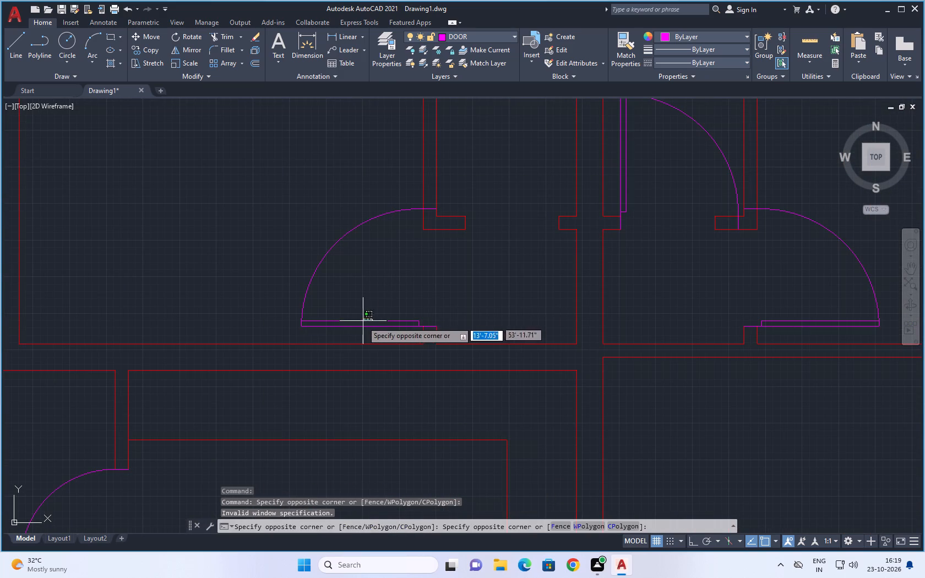
click(357, 324)
key(space)
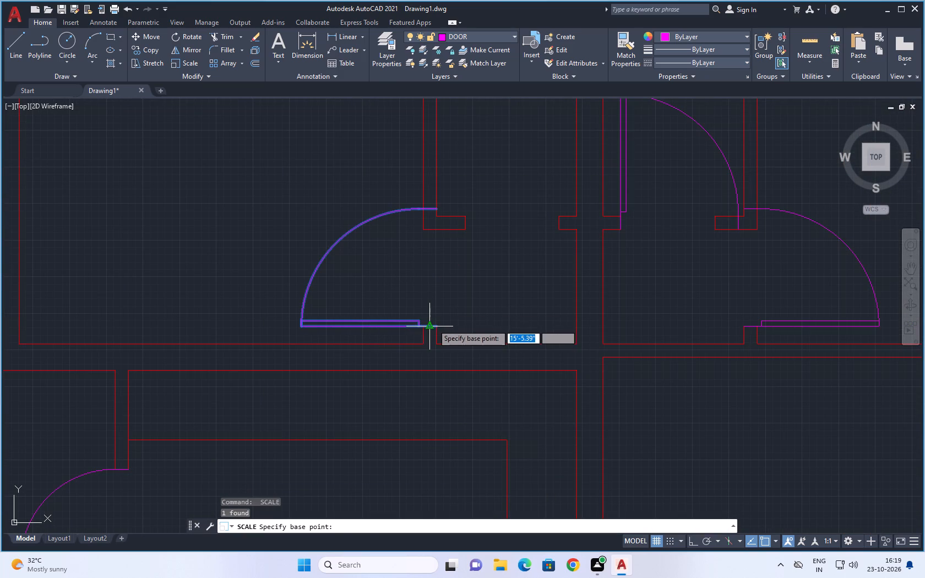
click(434, 324)
key(r)
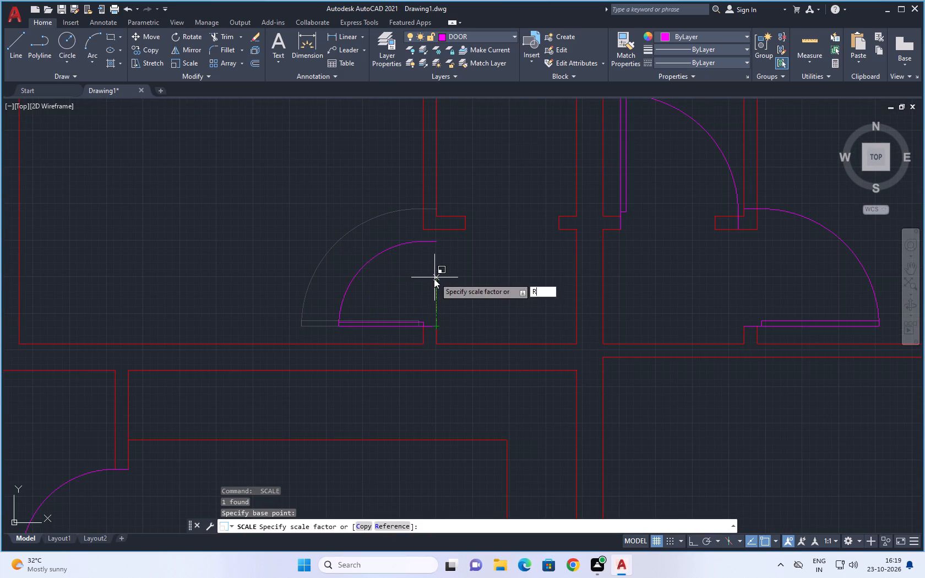
key(space)
click(436, 325)
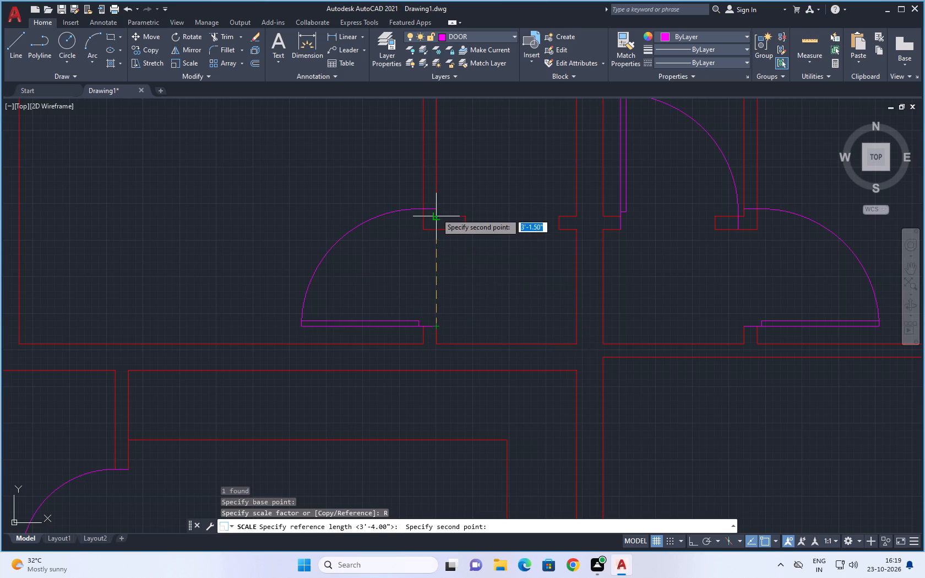
click(436, 208)
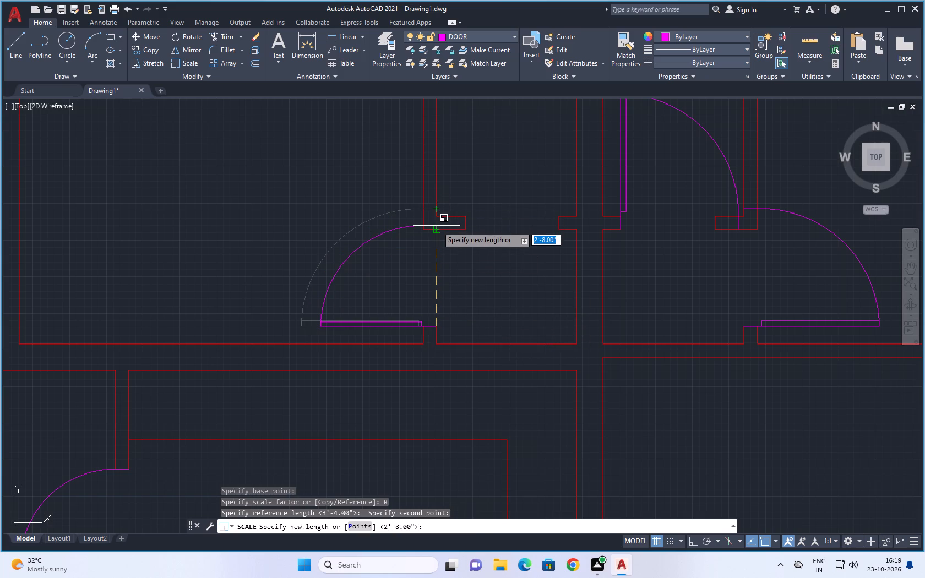
click(437, 227)
Scale the upward-swinging door of the narrow north-central room by reference, from its lower-left endpoint, to the opening's 2'-8" width at the east jamb.
scroll(456, 259, down, 1)
middle_drag(451, 266, 352, 227)
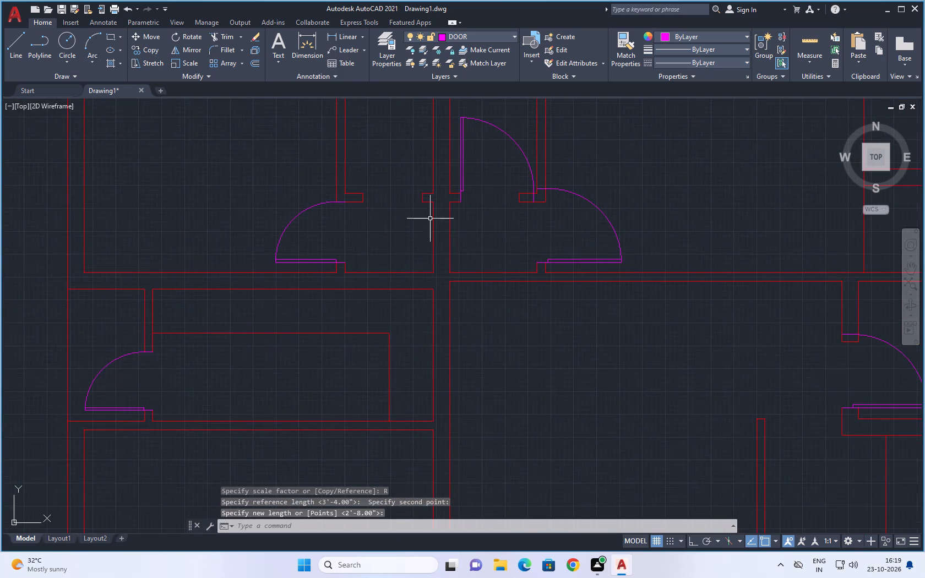
middle_drag(494, 212, 412, 277)
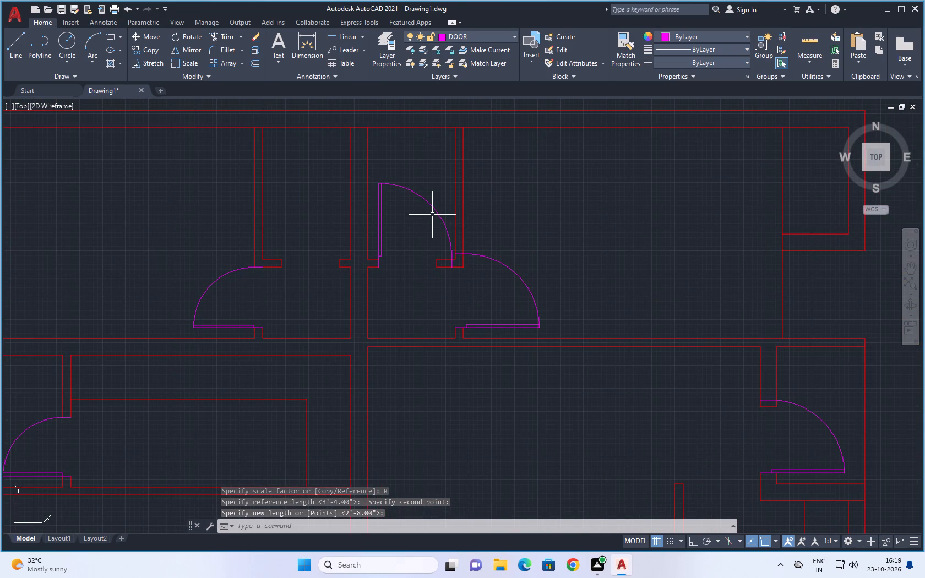
click(437, 210)
key(s)
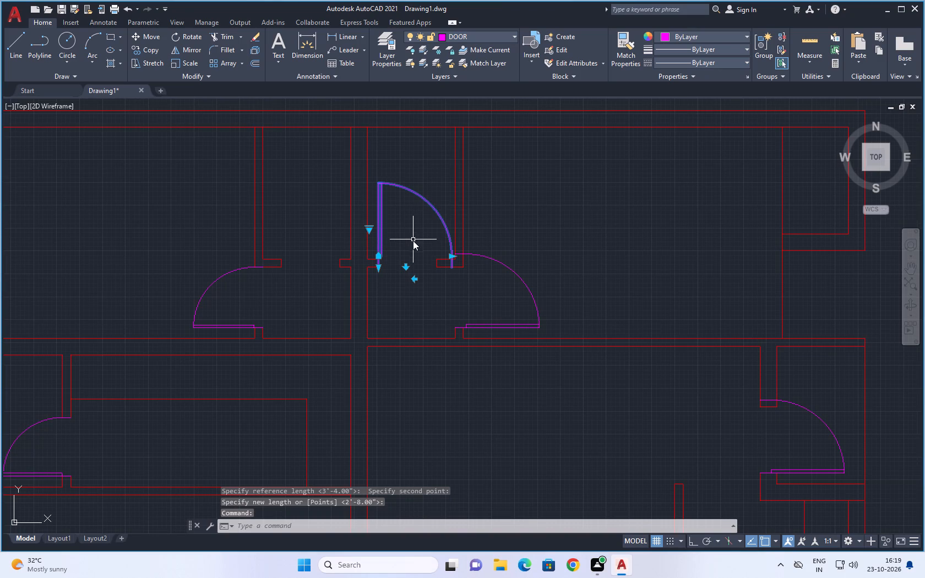
key(c)
key(space)
scroll(405, 254, up, 2)
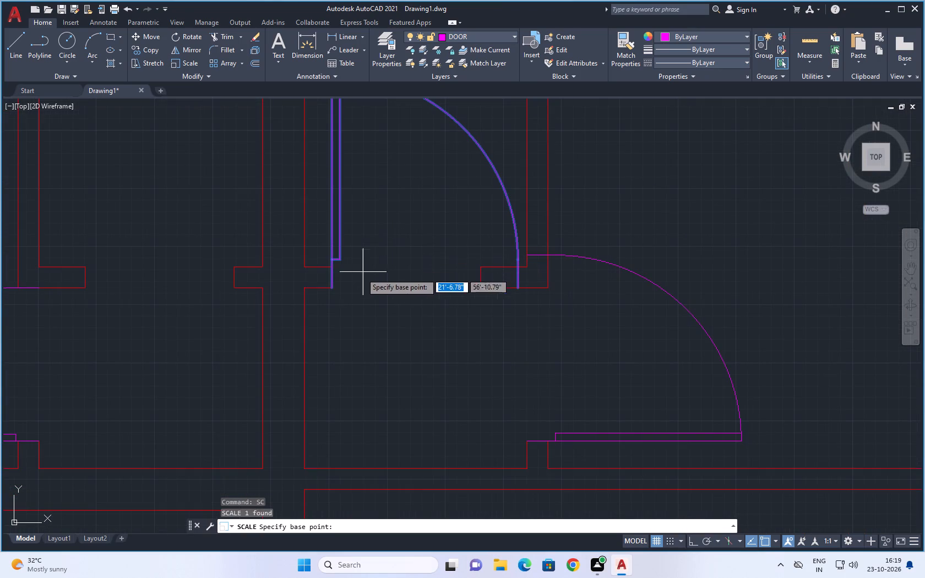
click(332, 287)
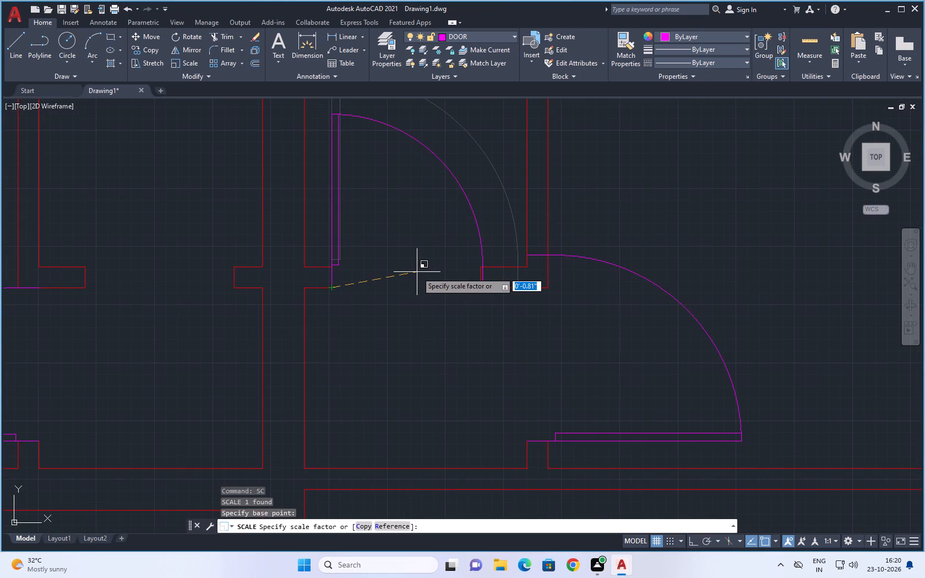
text(R)
key(space)
click(331, 287)
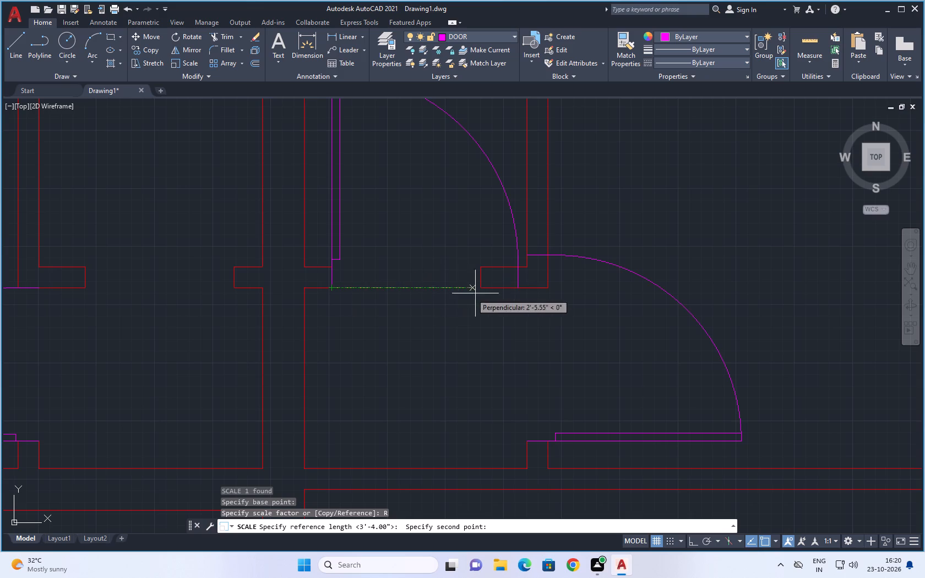
click(521, 288)
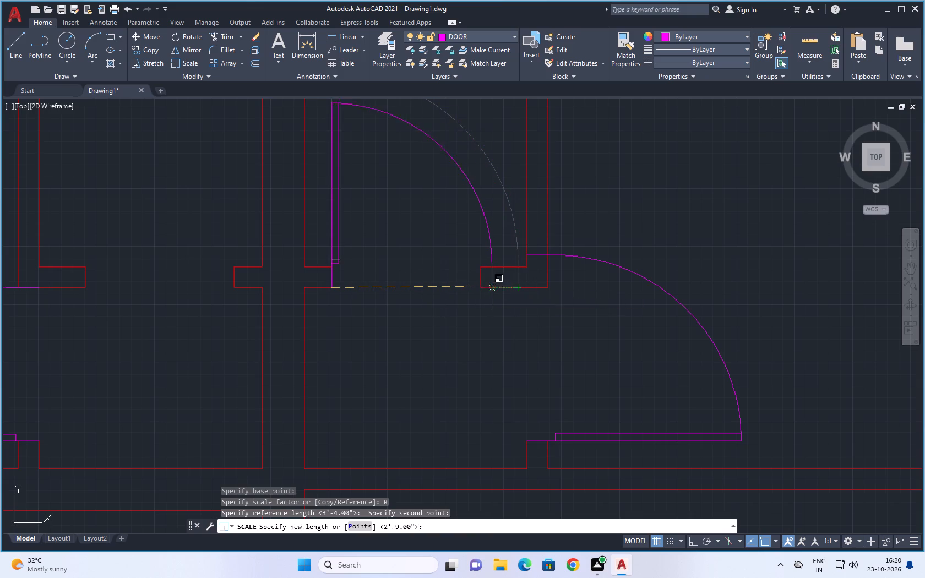
click(481, 287)
Scale the door in the northeast room's west wall by reference, from its lower-left endpoint, so it ends at the opening's north jamb.
scroll(434, 319, down, 2)
middle_drag(425, 328, 378, 271)
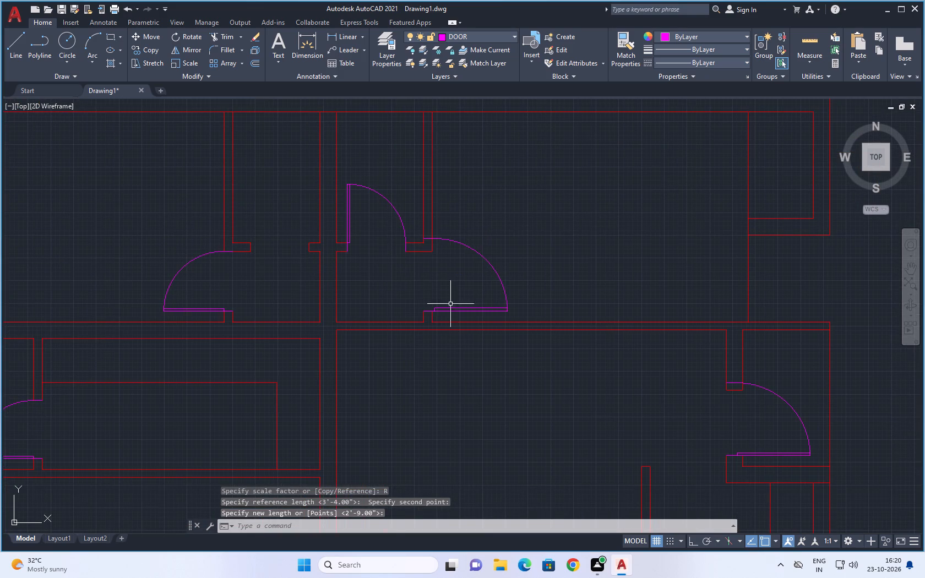
key(space)
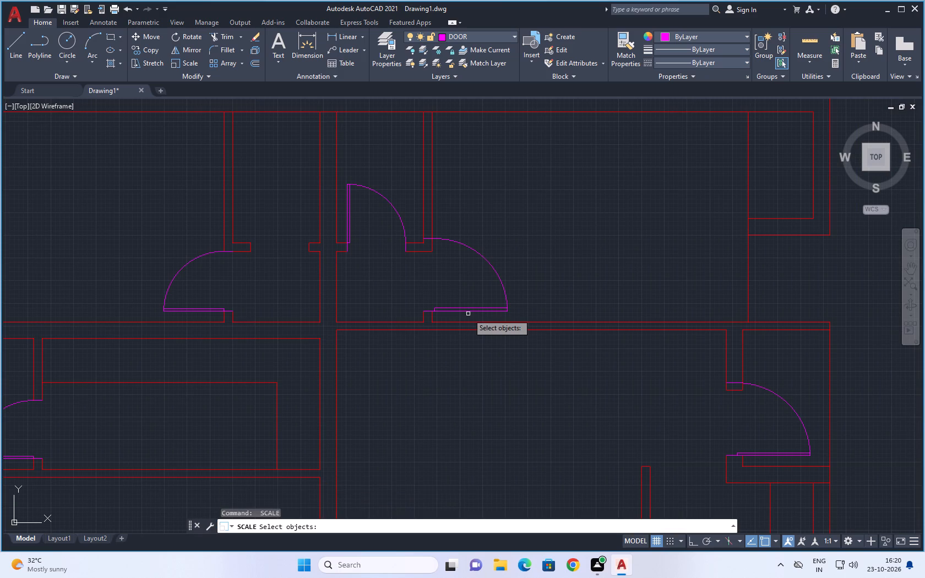
click(470, 312)
key(space)
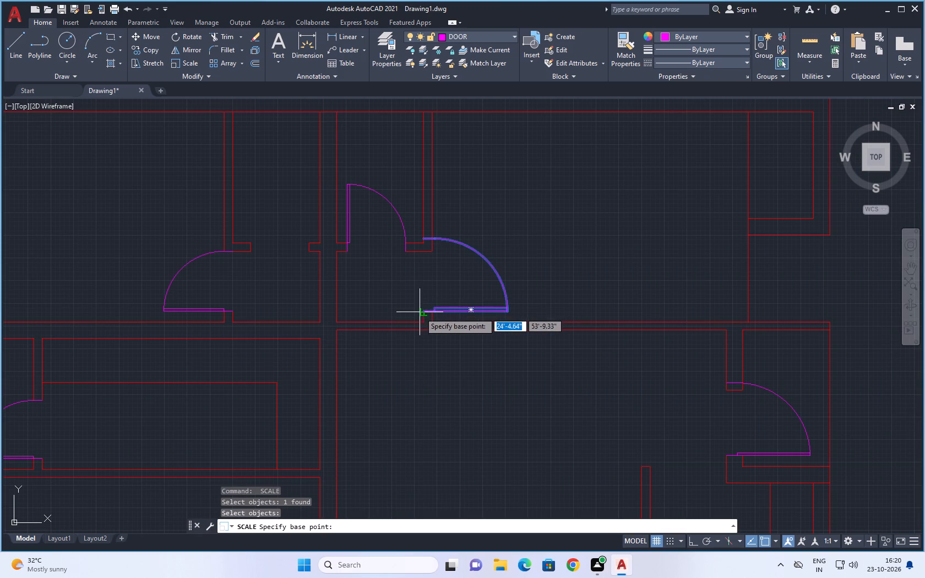
click(422, 312)
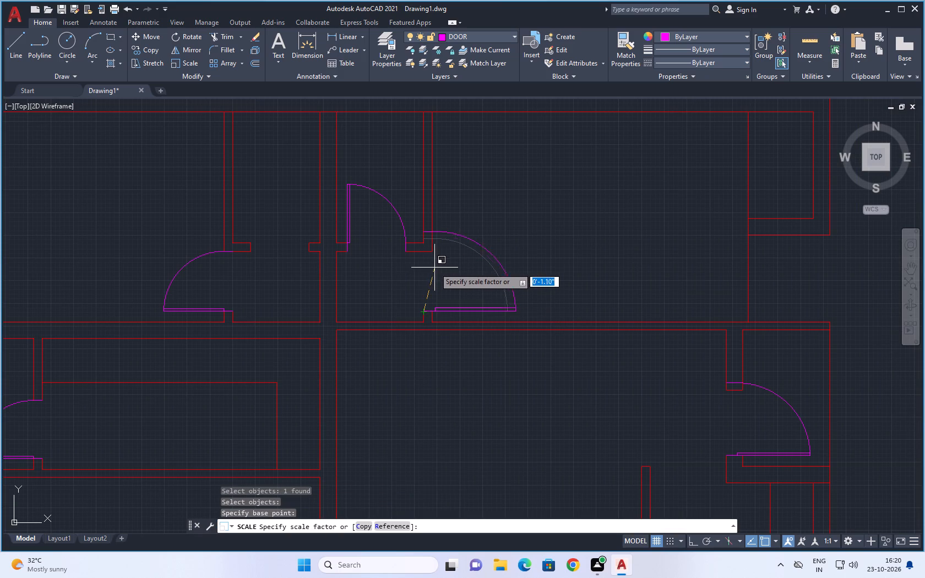
key(r)
key(space)
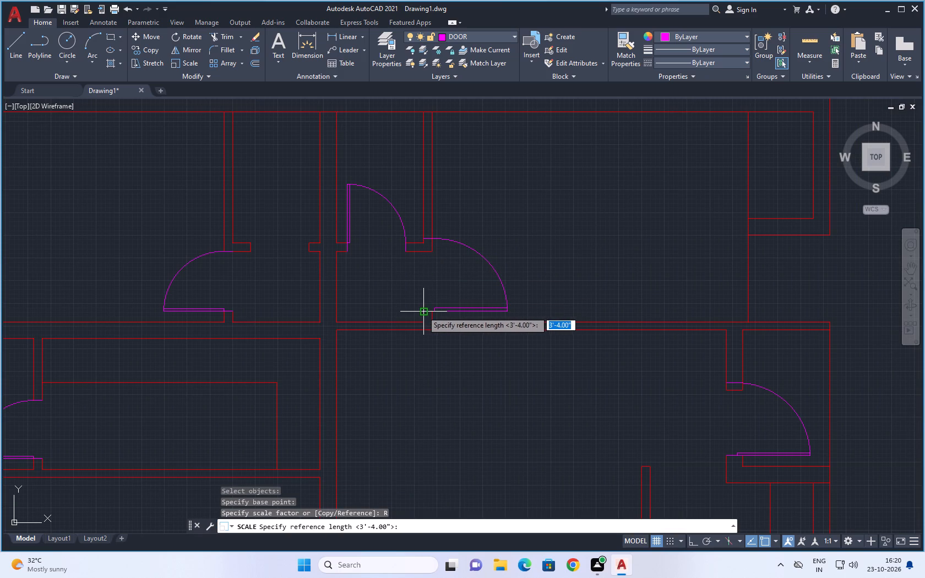
click(422, 311)
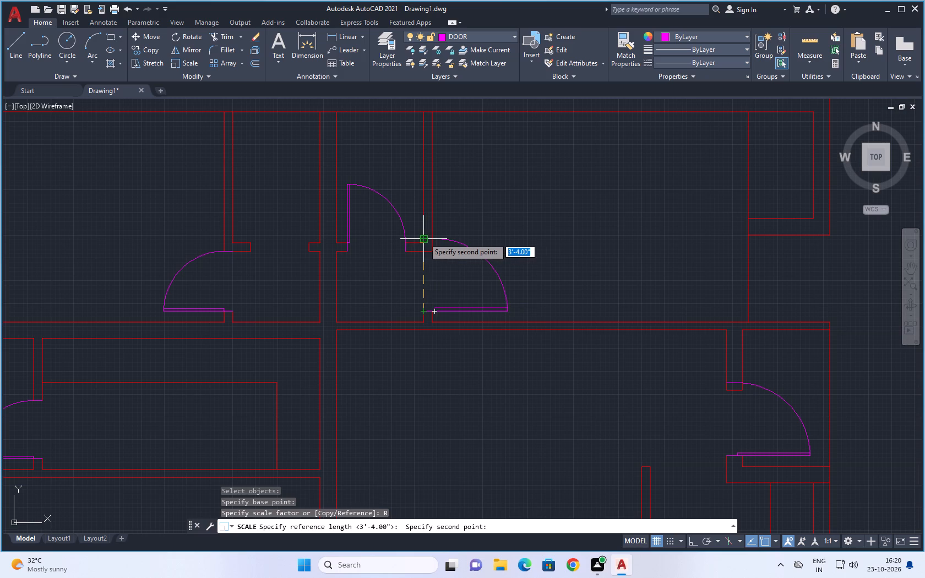
click(423, 238)
click(423, 252)
Review the floor plan's doors and look for openings that still lack a door block.
scroll(391, 275, down, 2)
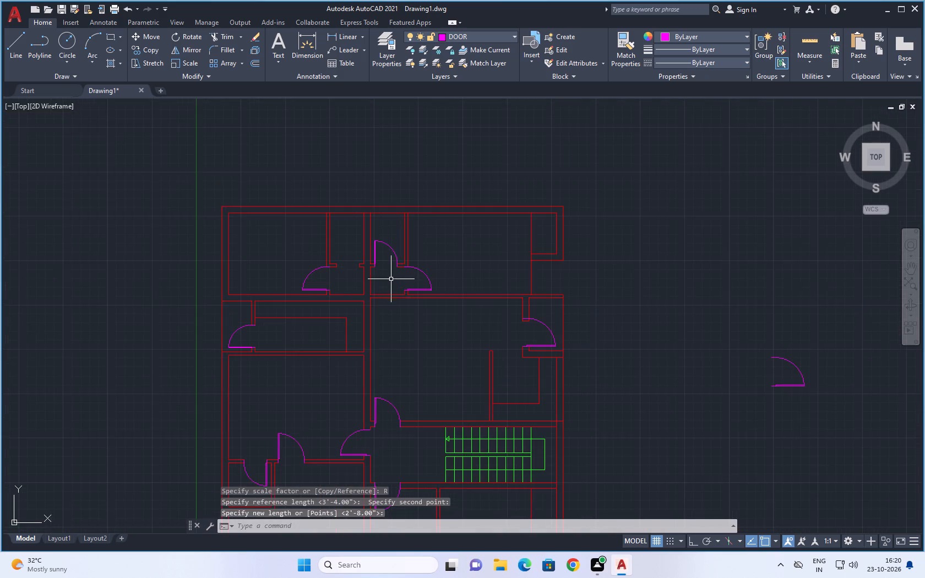
middle_drag(391, 279, 422, 270)
scroll(371, 272, up, 2)
middle_drag(373, 270, 411, 235)
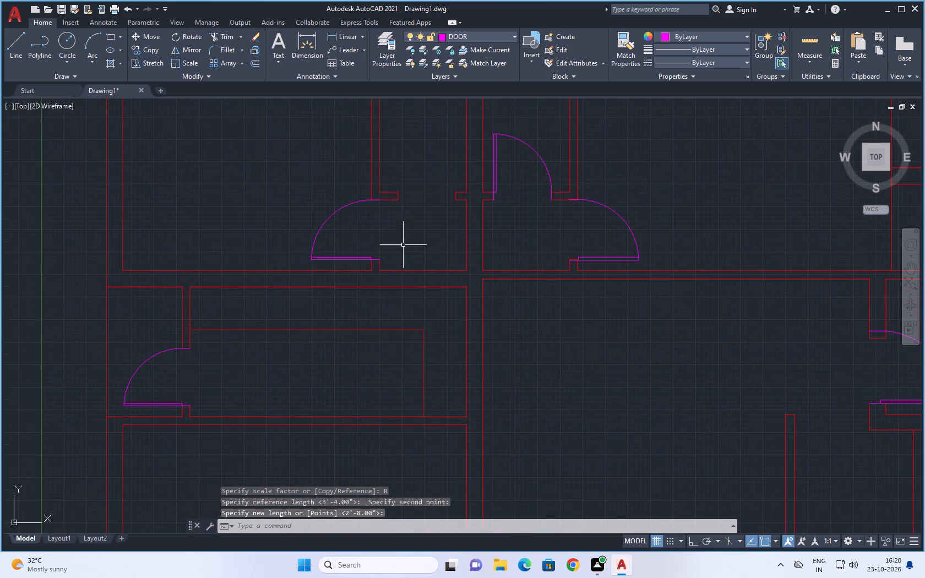
scroll(329, 298, down, 2)
middle_drag(449, 328, 398, 287)
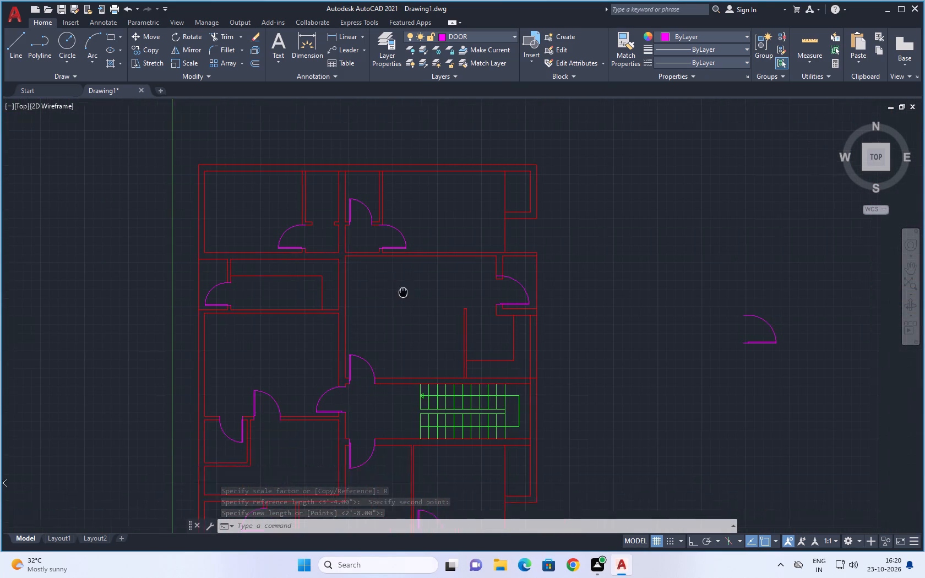
middle_drag(398, 287, 395, 286)
middle_drag(592, 312, 496, 259)
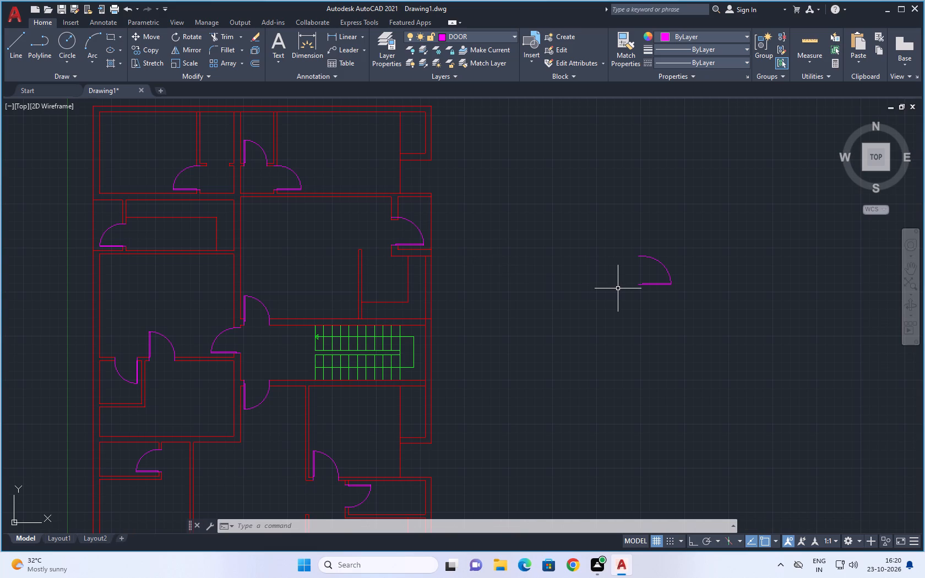
middle_drag(599, 297, 601, 141)
middle_drag(601, 148, 537, 345)
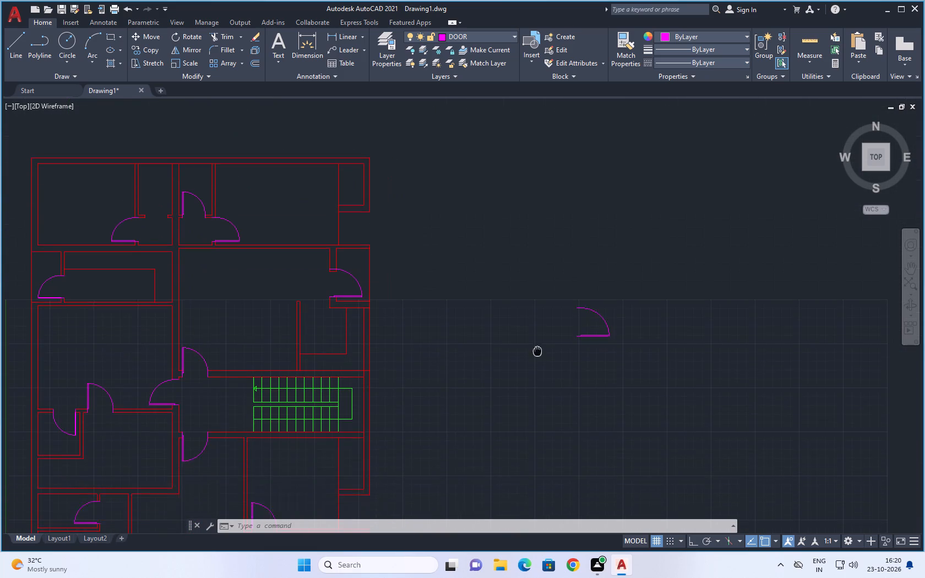
middle_drag(537, 345, 538, 307)
Rotate the spare door block east of the plan 90° counterclockwise about its lower-left endpoint.
drag(678, 243, 661, 251)
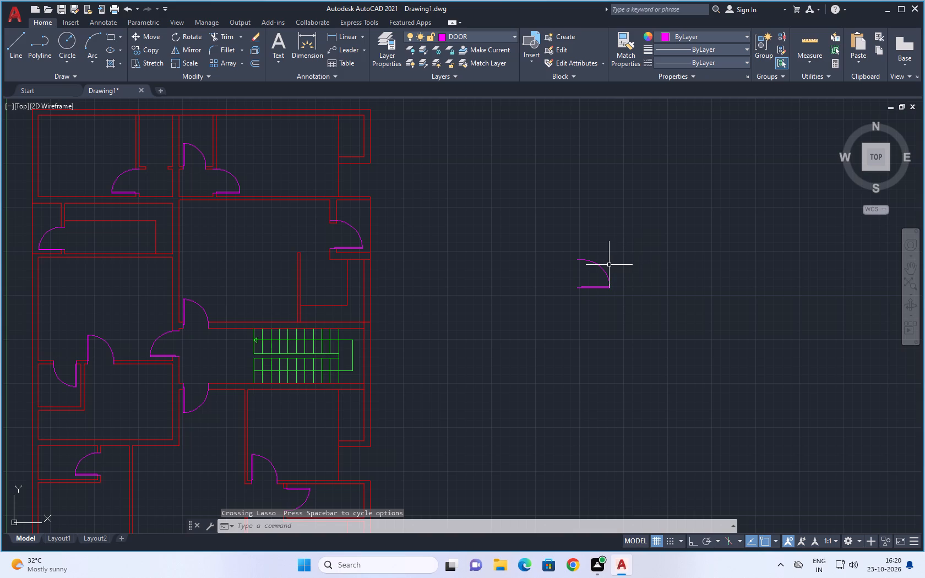
drag(606, 257, 573, 330)
click(572, 332)
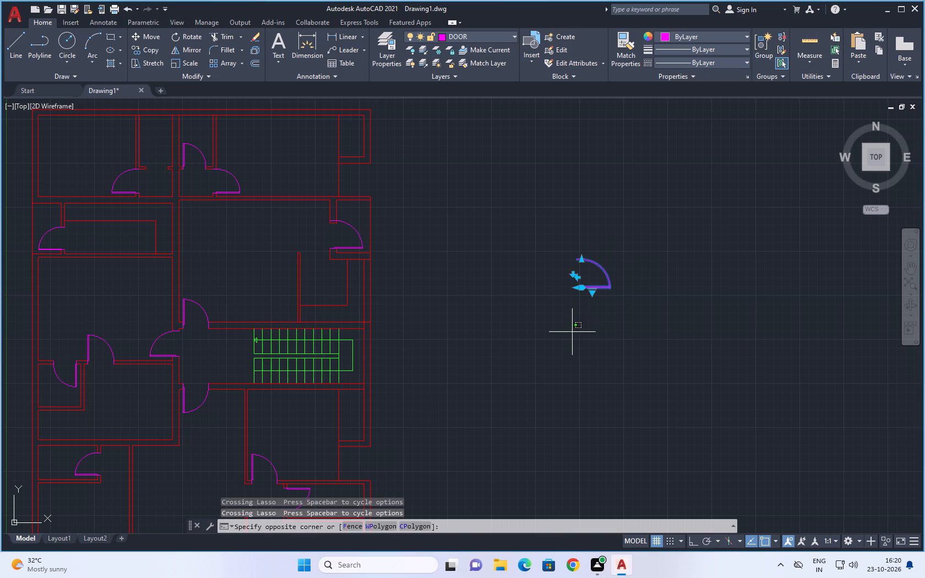
click(590, 222)
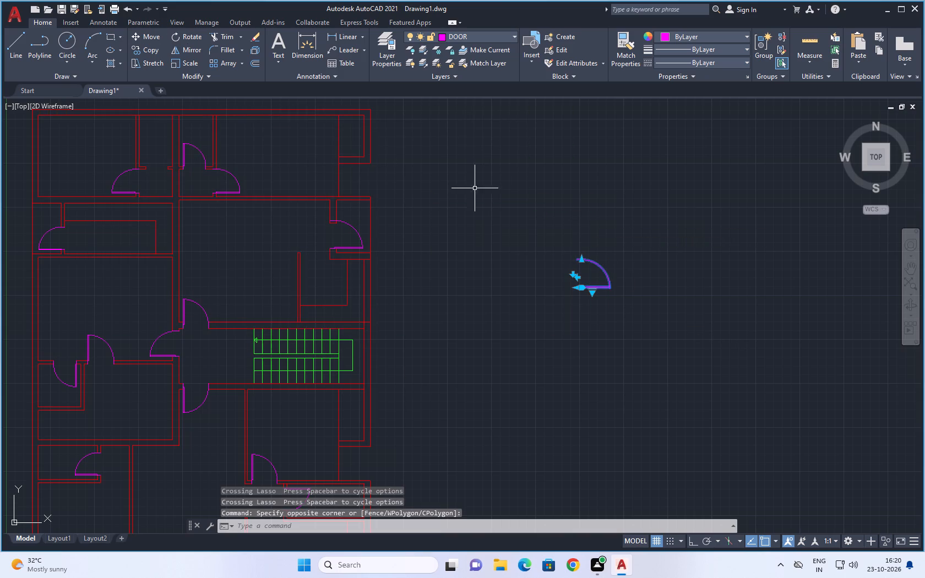
click(189, 34)
scroll(589, 303, up, 2)
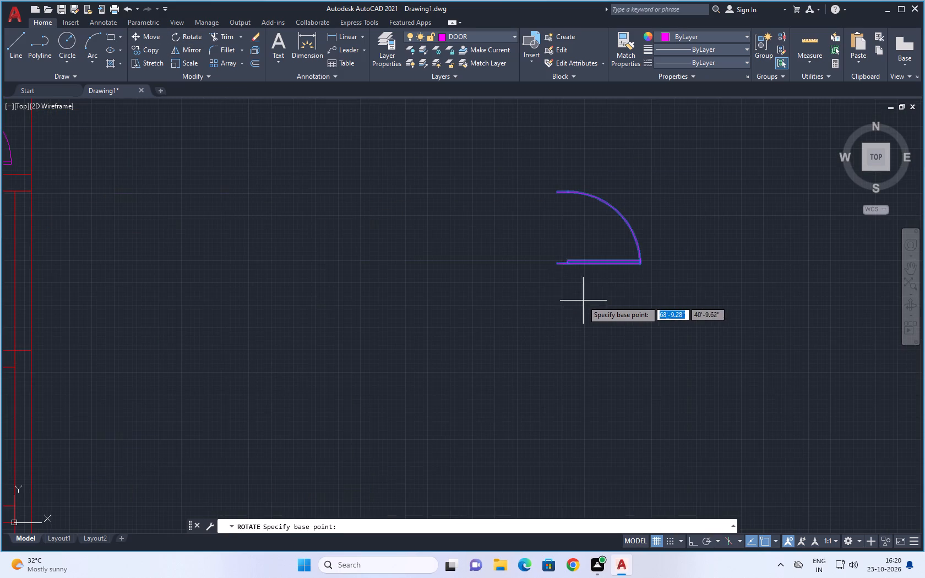
click(558, 263)
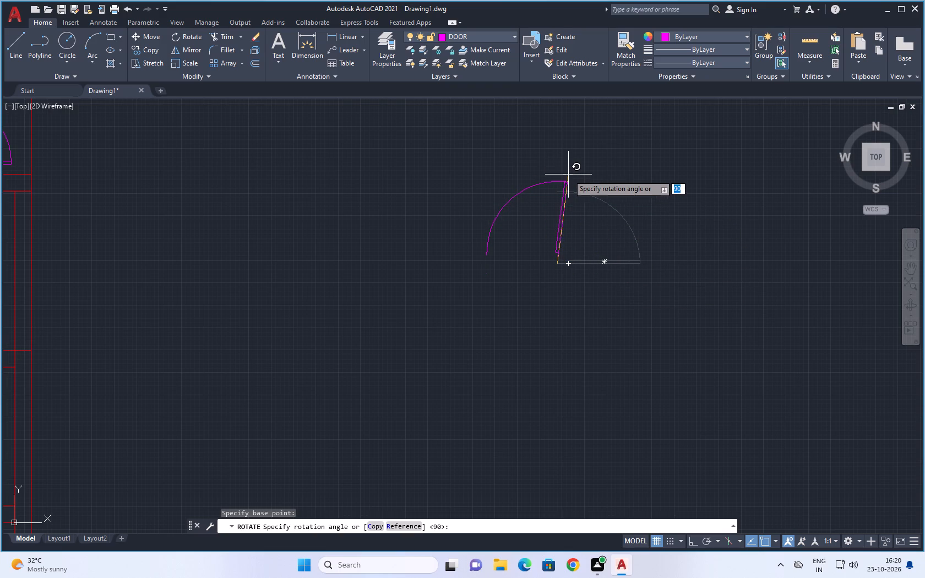
key(F8)
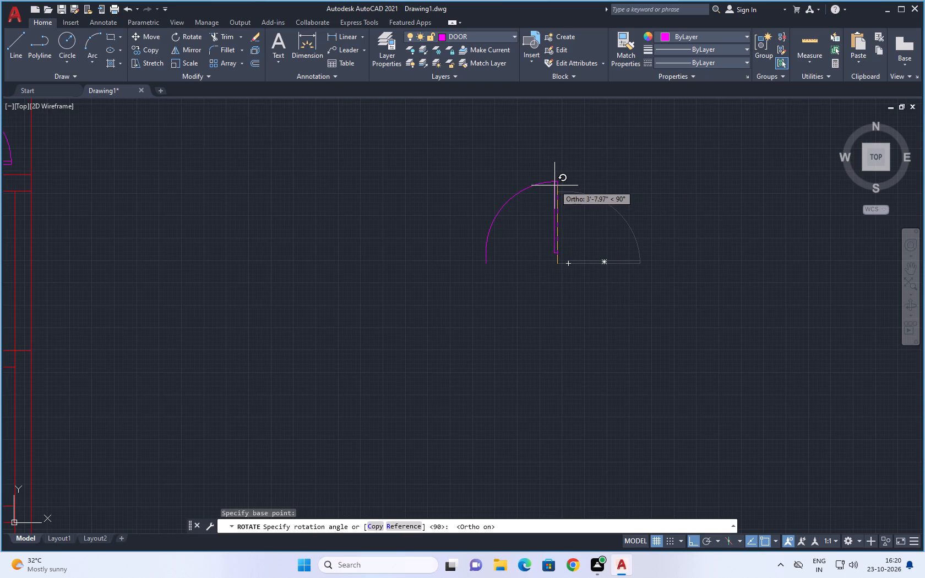
click(550, 199)
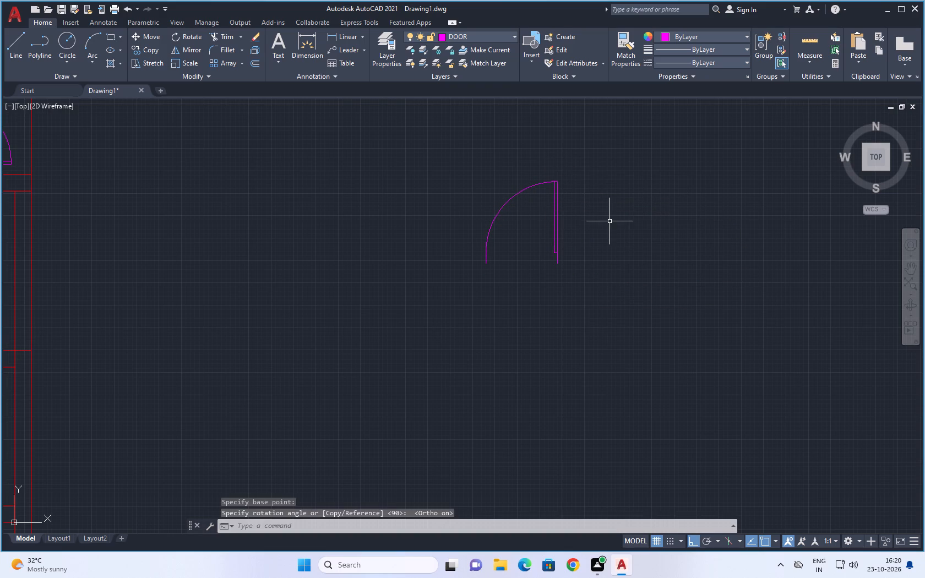
key(F8)
Copy the spare door block from its lower-right endpoint to the east jamb of the open doorway in the narrow north room west of the central wall.
click(593, 171)
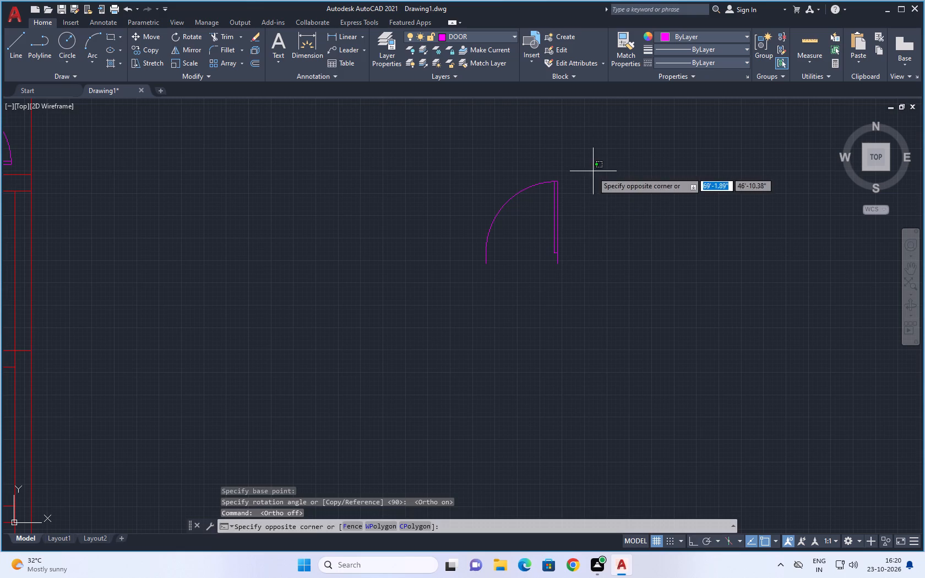
click(432, 332)
key(c)
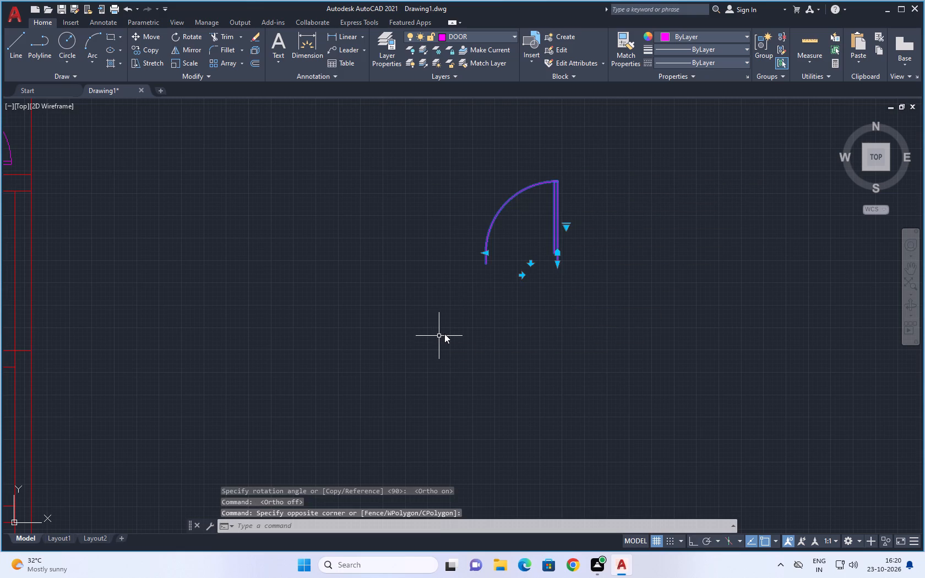
key(o)
key(space)
scroll(555, 268, up, 1)
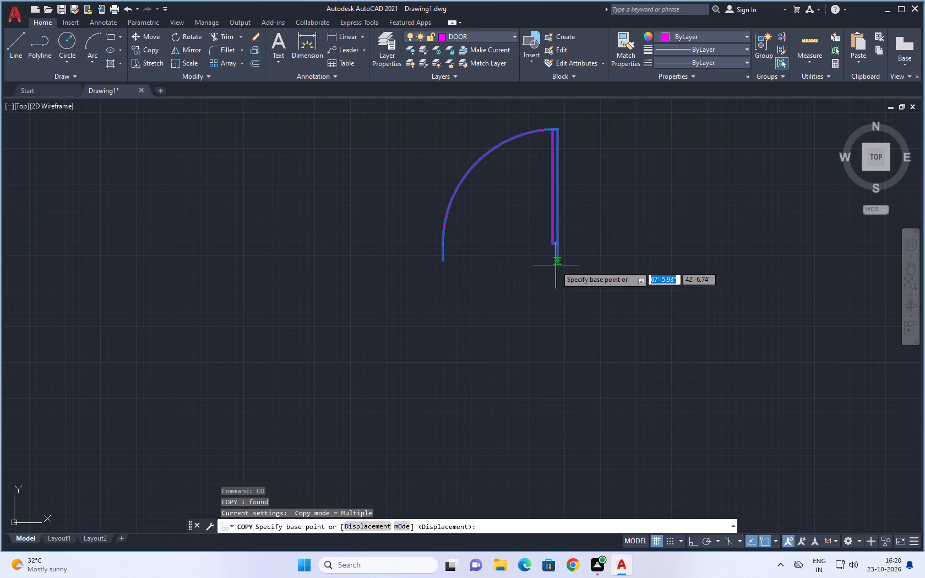
click(556, 265)
scroll(291, 288, down, 6)
middle_drag(311, 283, 483, 299)
scroll(389, 291, up, 4)
scroll(381, 200, up, 4)
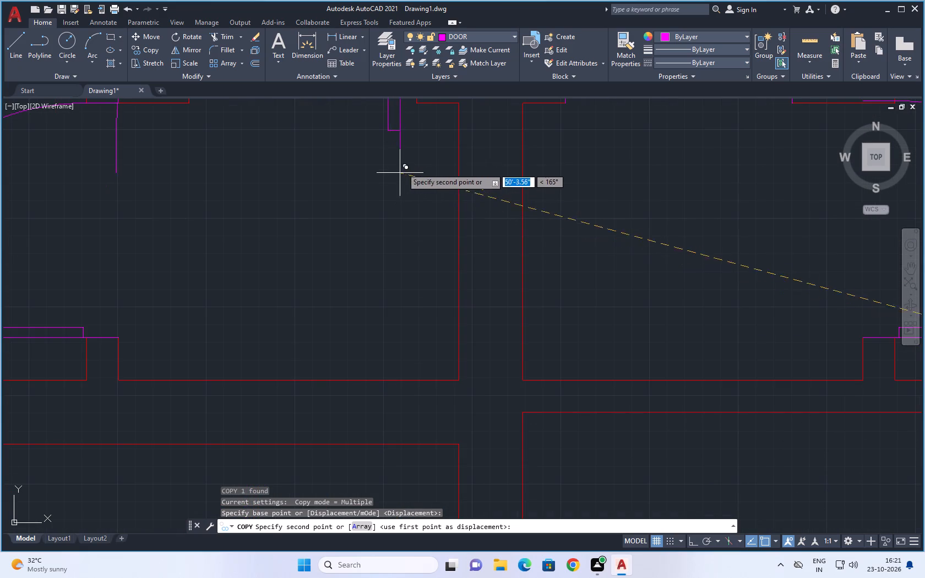
click(415, 104)
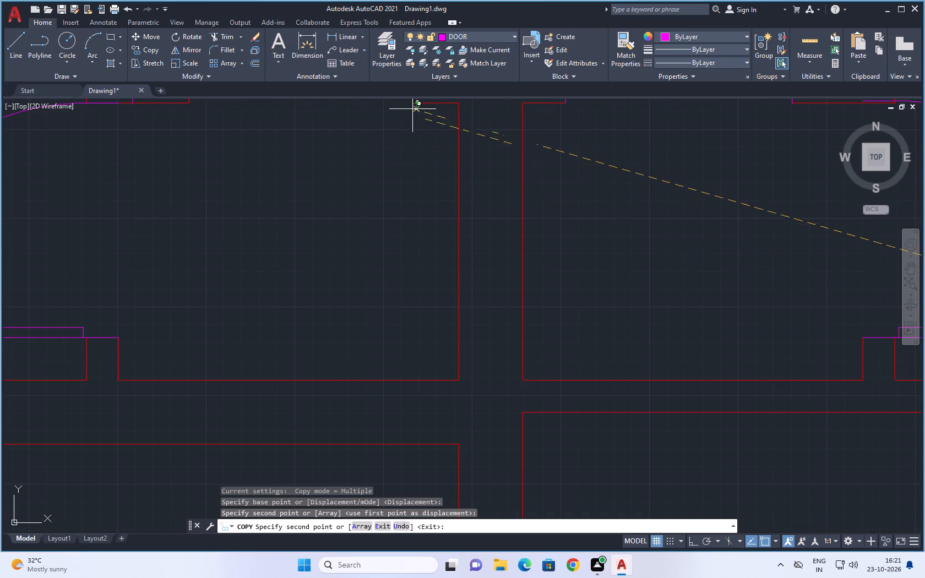
scroll(391, 178, down, 4)
middle_drag(380, 233, 356, 405)
key(Escape)
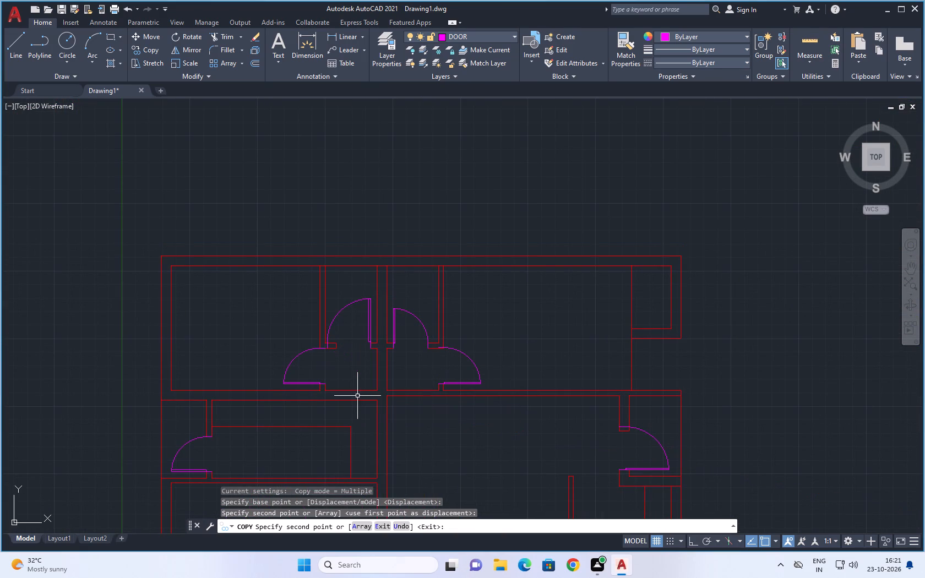
key(Escape)
Scale the copied door by reference from its lower-right endpoint so its width ends at the opening's west jamb.
click(367, 303)
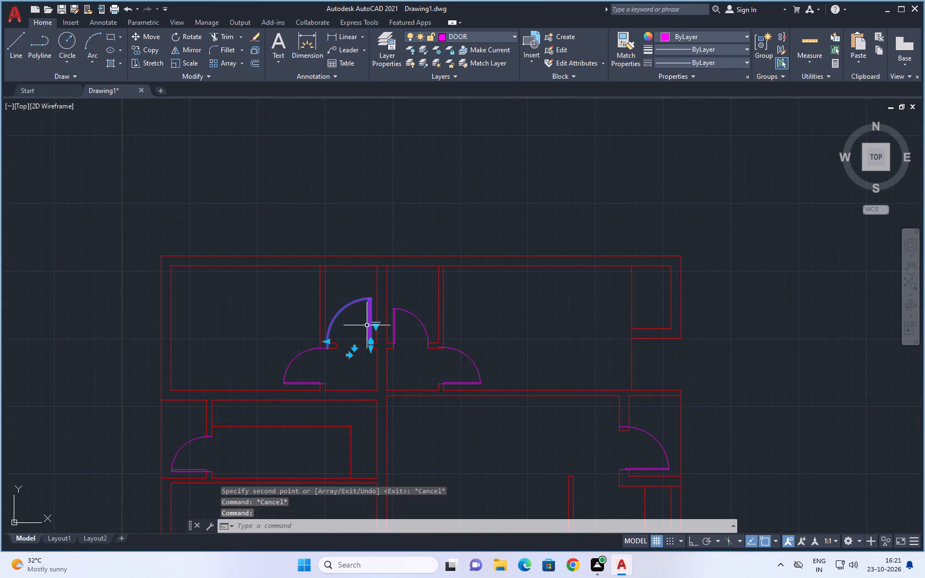
text(SC)
key(space)
scroll(367, 361, up, 3)
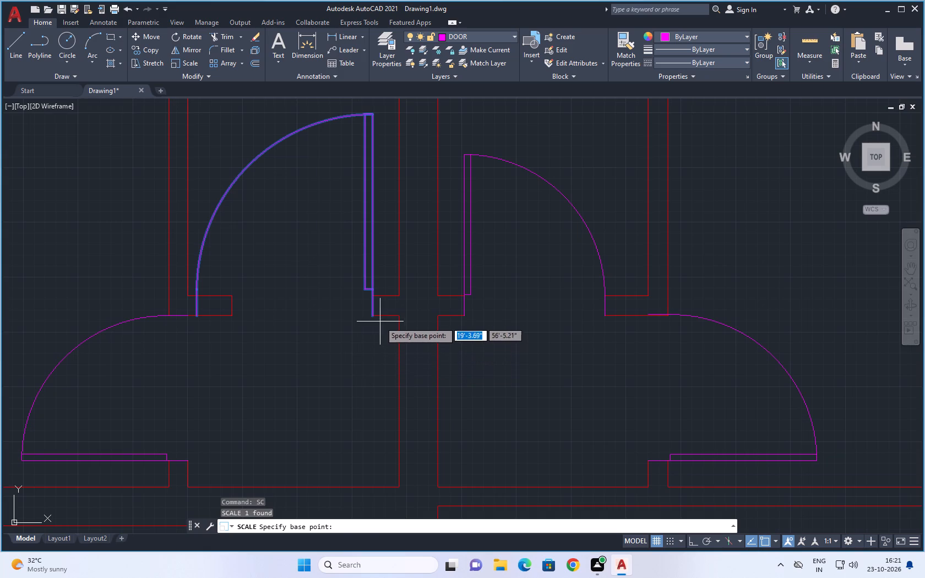
click(375, 314)
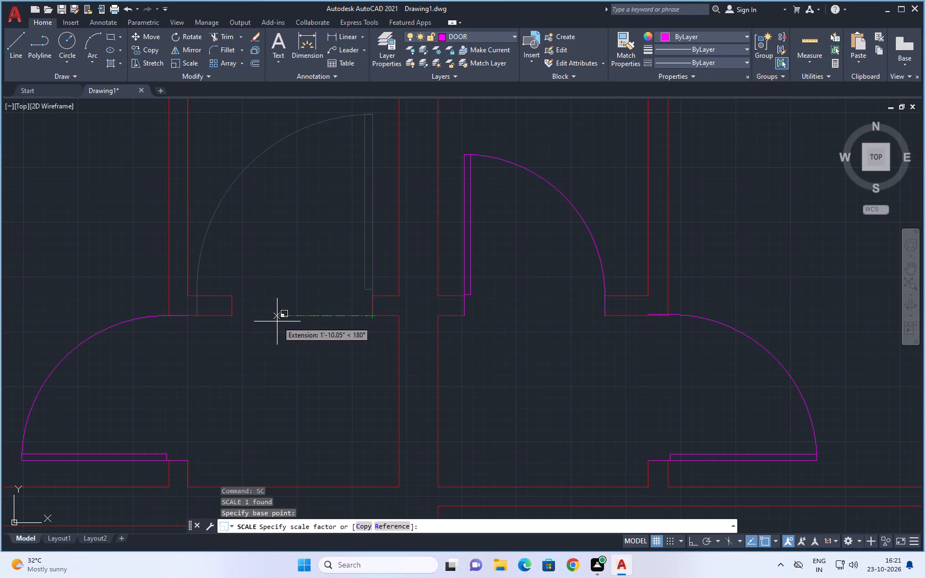
key(r)
key(space)
click(369, 314)
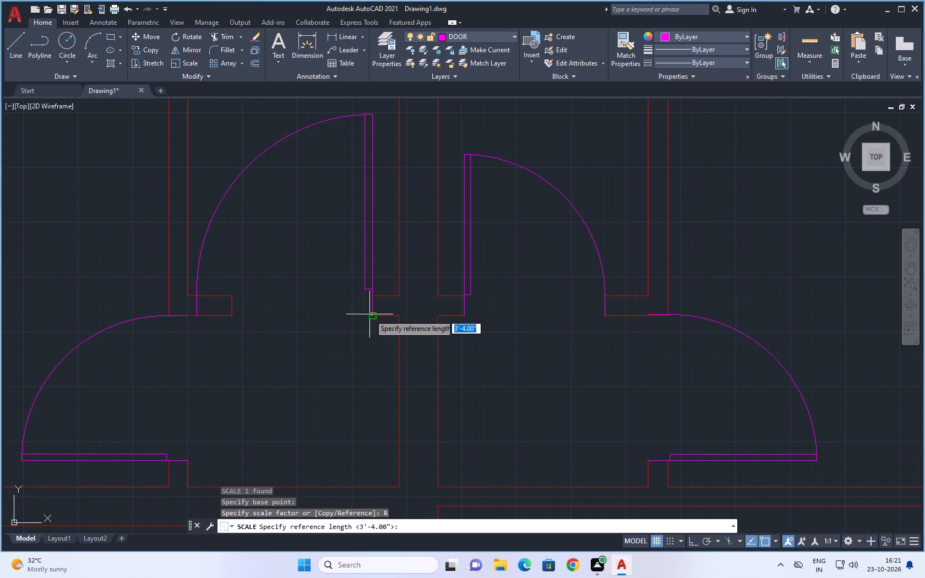
click(195, 314)
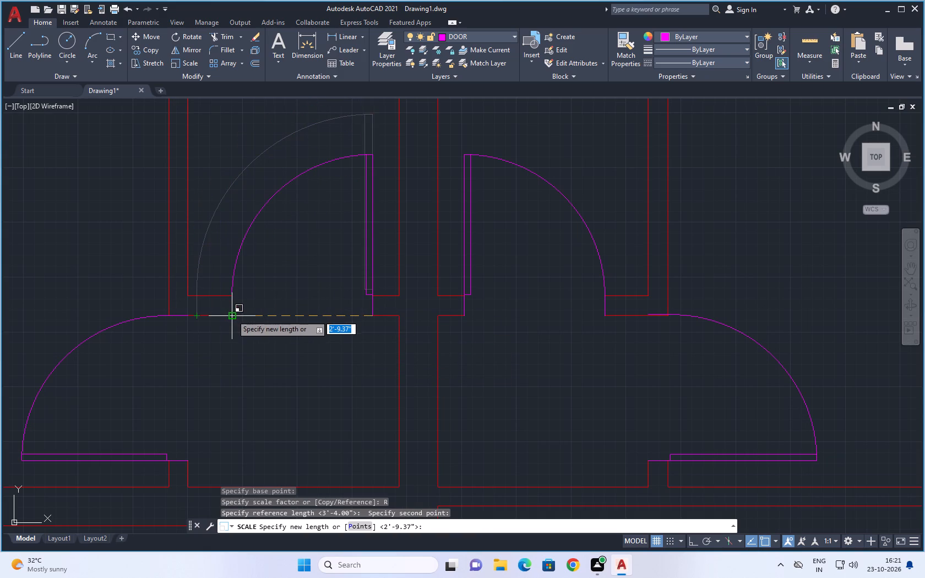
click(232, 315)
scroll(380, 371, down, 5)
middle_drag(558, 334, 480, 162)
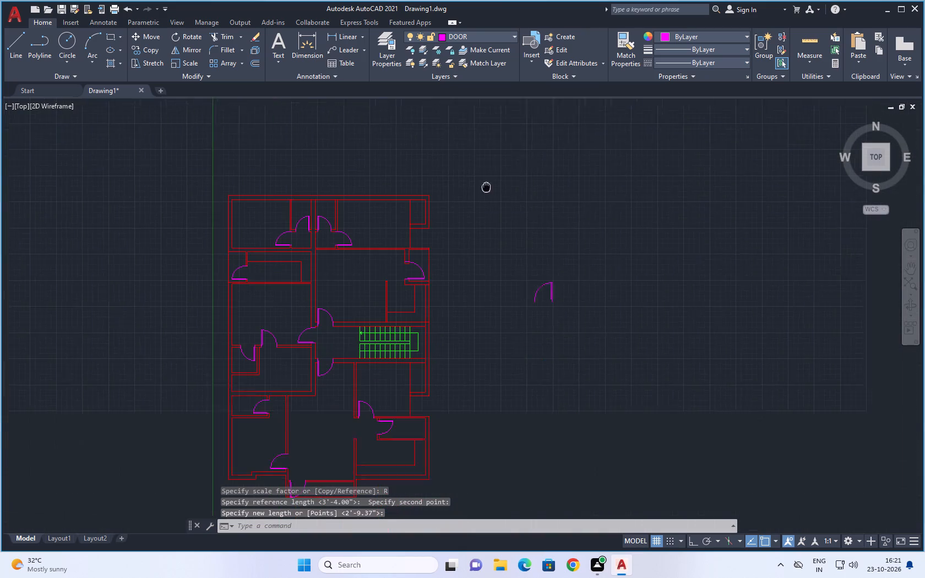
middle_drag(480, 162, 483, 156)
middle_click(537, 305)
scroll(537, 305, down, 1)
scroll(537, 305, up, 1)
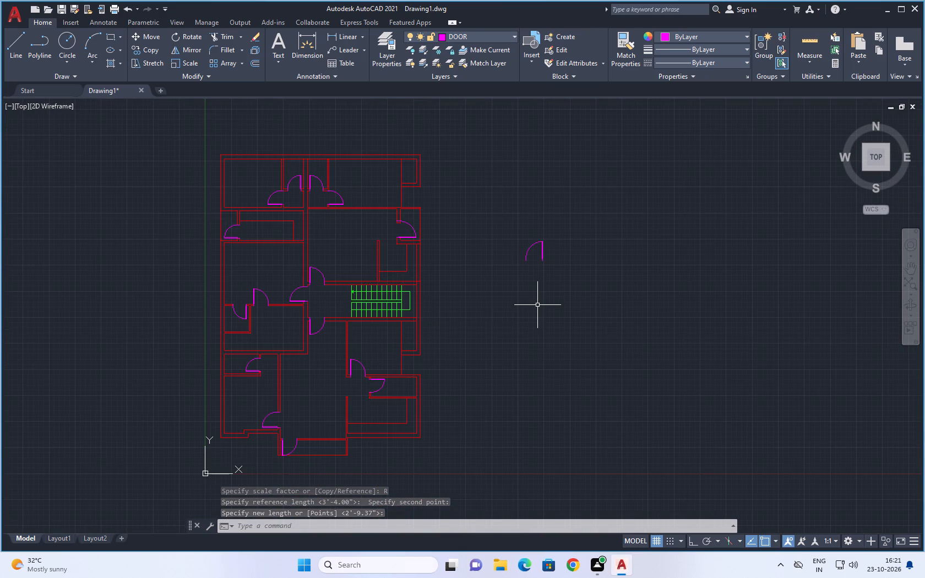
key(Escape)
key(Escape)
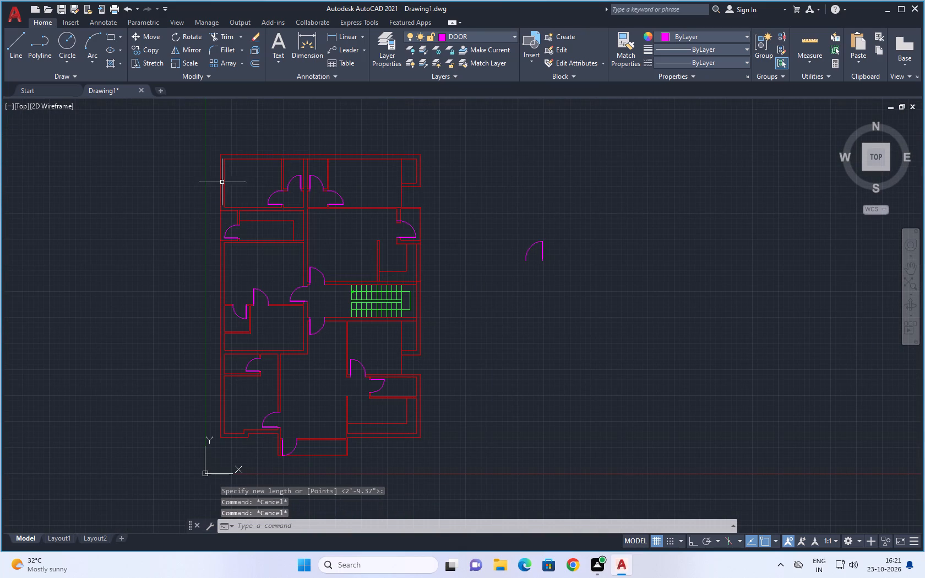
Draw two short jamb lines across the wall below the northwest counter room, one near mid-wall and one at the door stub's corner.
click(18, 37)
scroll(259, 243, up, 3)
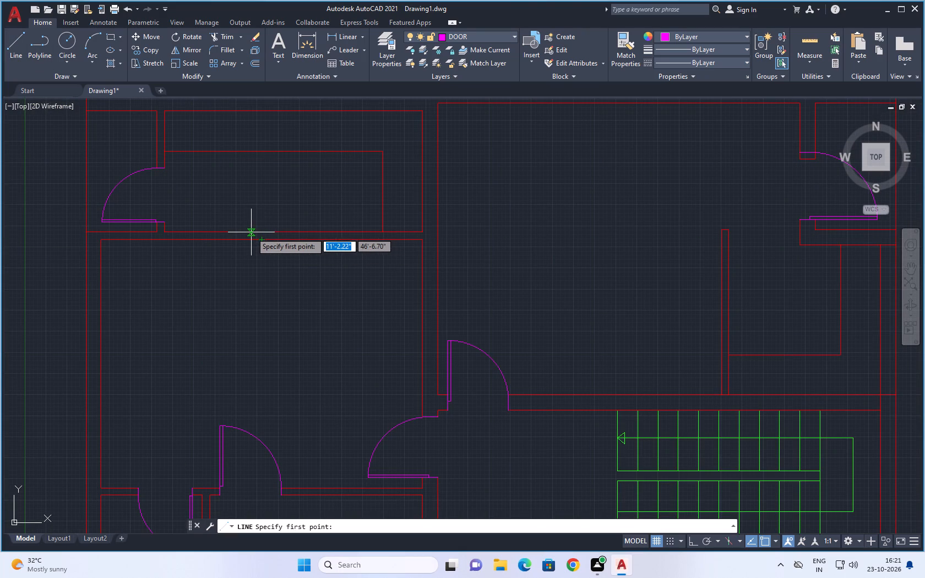
click(262, 232)
click(261, 241)
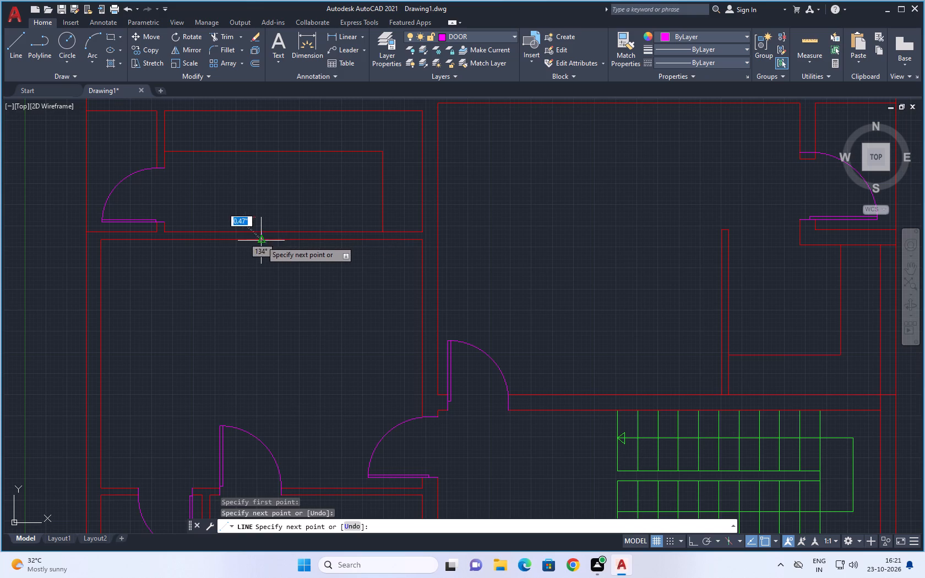
key(Escape)
scroll(240, 267, up, 1)
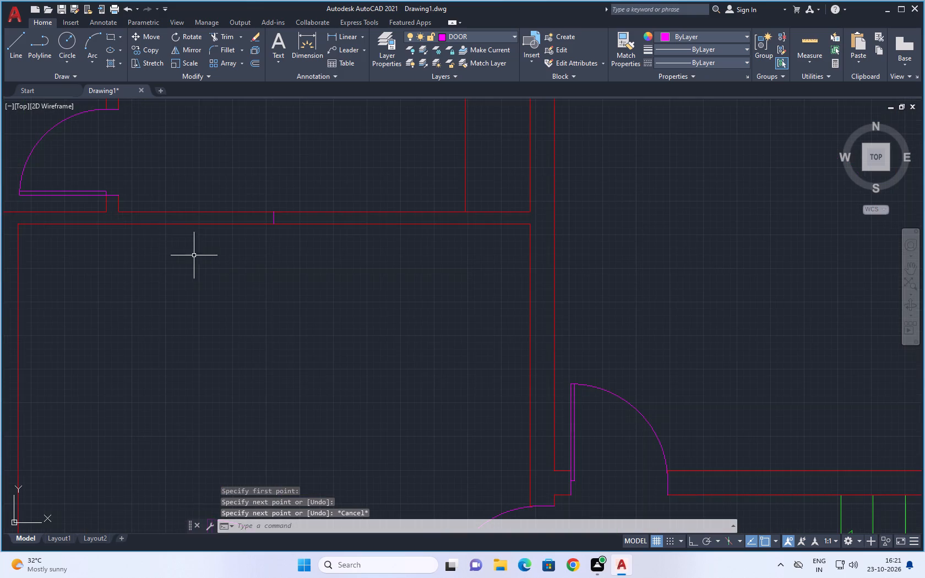
scroll(132, 218, up, 1)
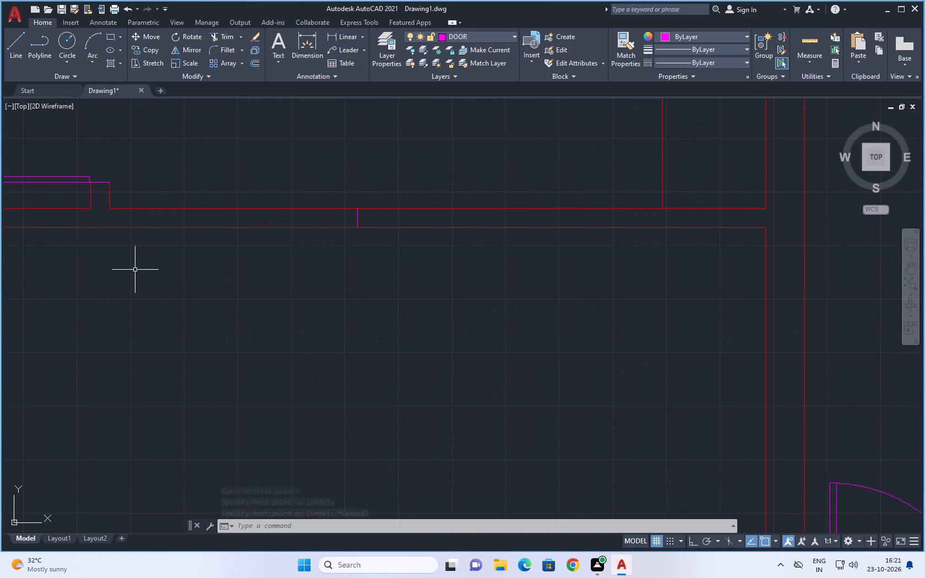
scroll(140, 276, down, 1)
middle_drag(145, 286, 144, 274)
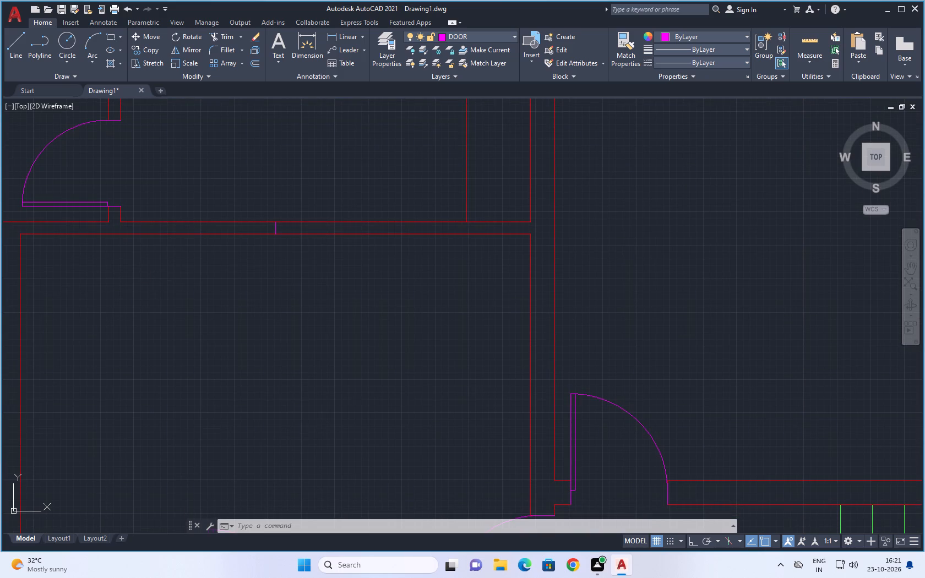
key(space)
scroll(116, 223, up, 3)
click(129, 220)
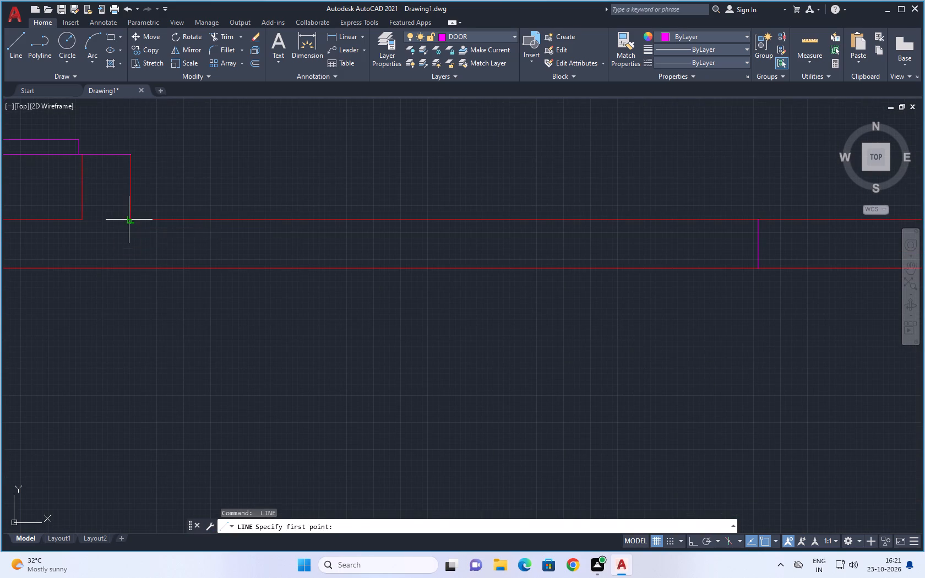
click(129, 270)
key(Escape)
key(Escape)
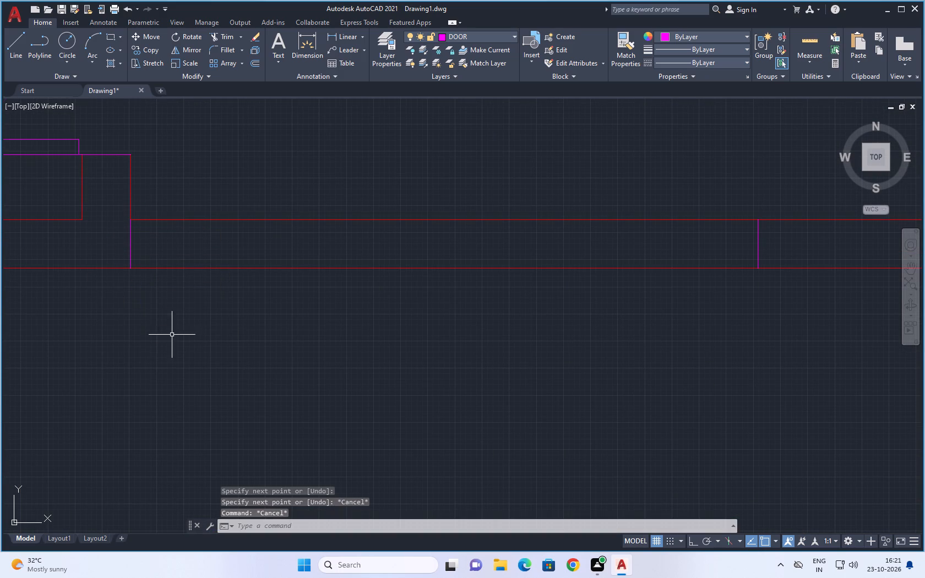
Trim both wall lines between the two new jamb lines to create an opening below the northwest counter room.
click(226, 37)
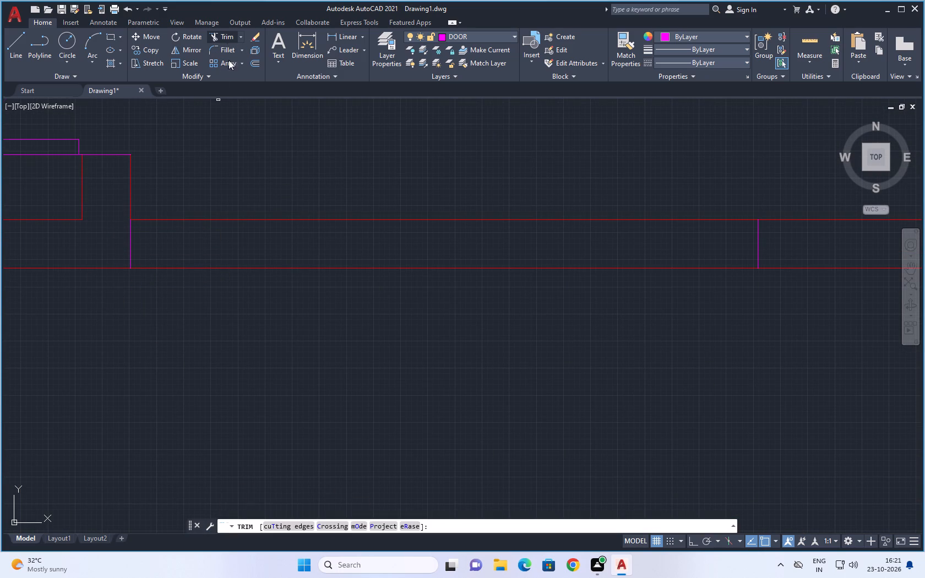
drag(380, 186, 391, 301)
scroll(400, 318, down, 2)
scroll(443, 339, down, 1)
middle_drag(443, 339, 327, 297)
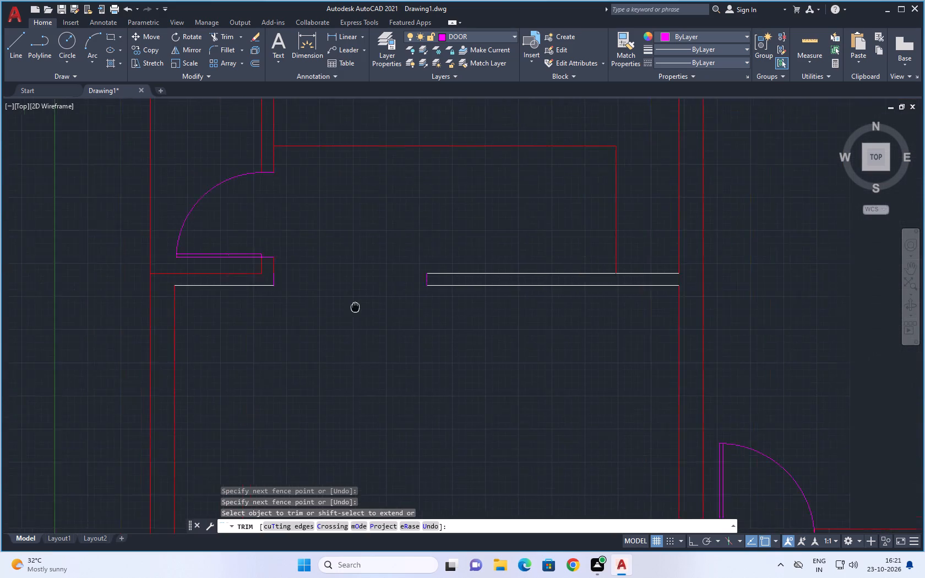
middle_drag(327, 297, 313, 294)
scroll(343, 319, down, 2)
middle_drag(359, 343, 251, 258)
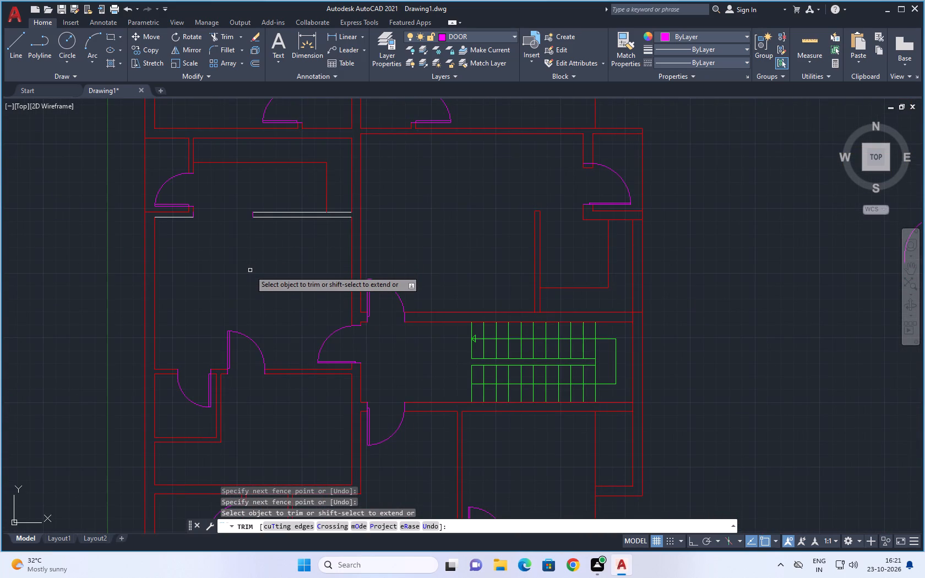
key(Escape)
key(Escape)
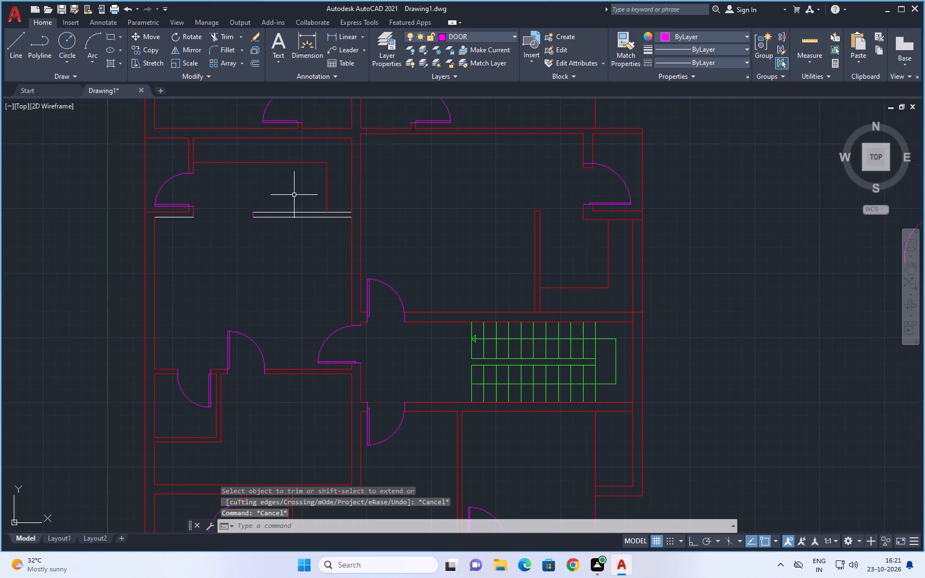
Move the trimmed wall lines and both jamb lines at the new opening to the WALL layer.
click(295, 194)
click(232, 246)
scroll(193, 244, up, 2)
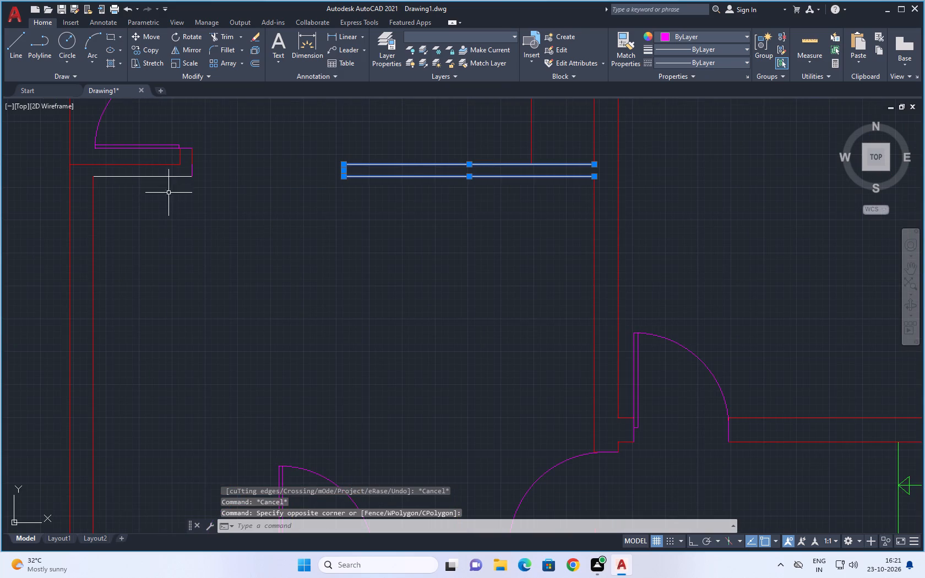
click(173, 178)
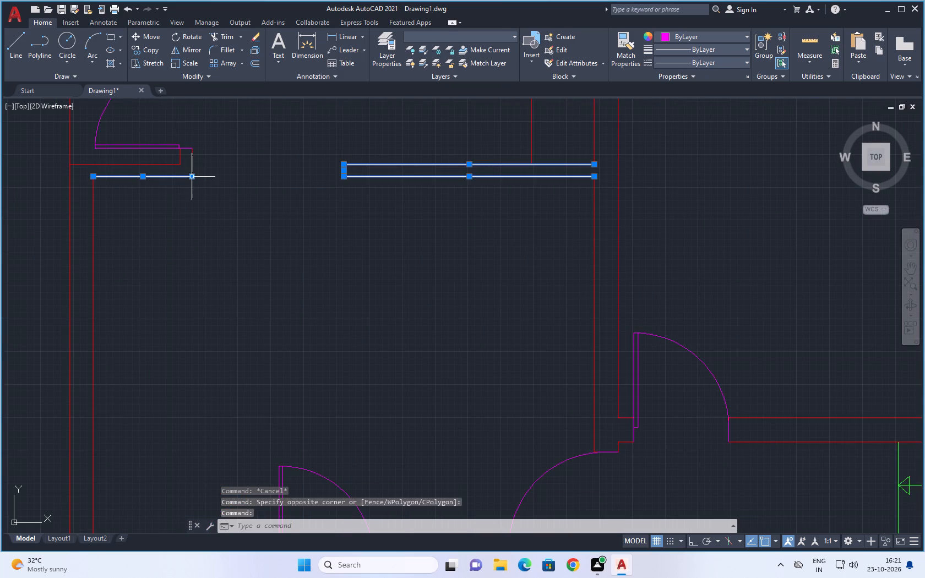
scroll(213, 210, up, 1)
middle_drag(212, 209, 243, 301)
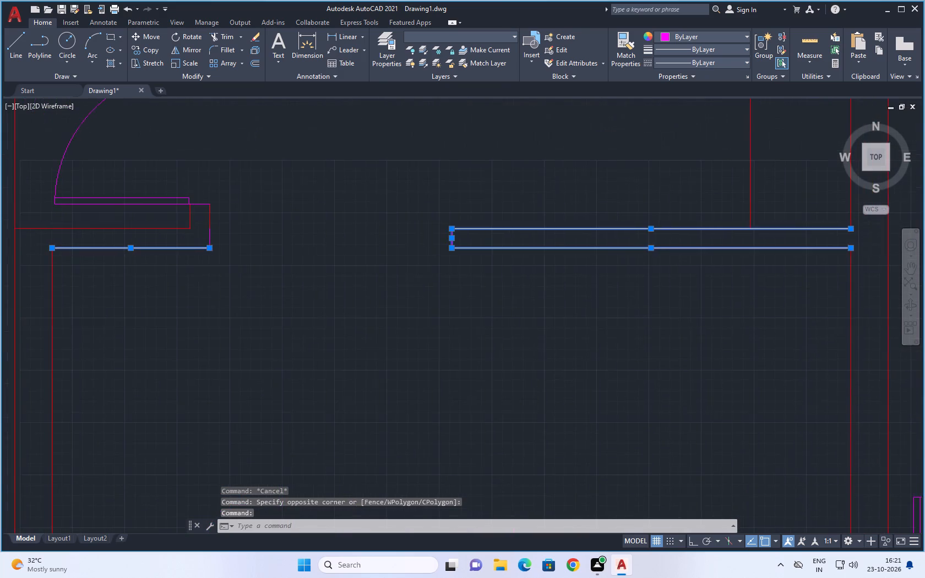
scroll(199, 236, up, 3)
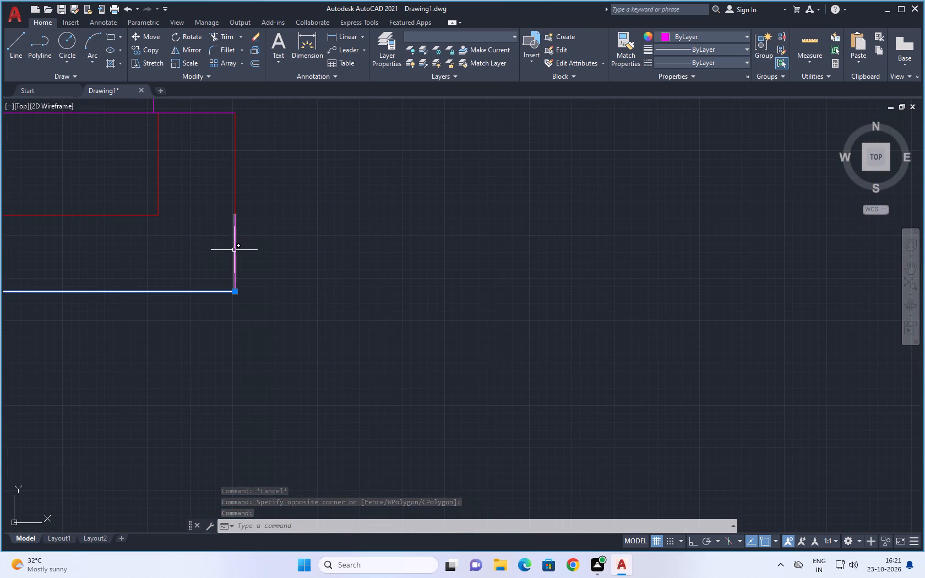
click(234, 250)
click(494, 35)
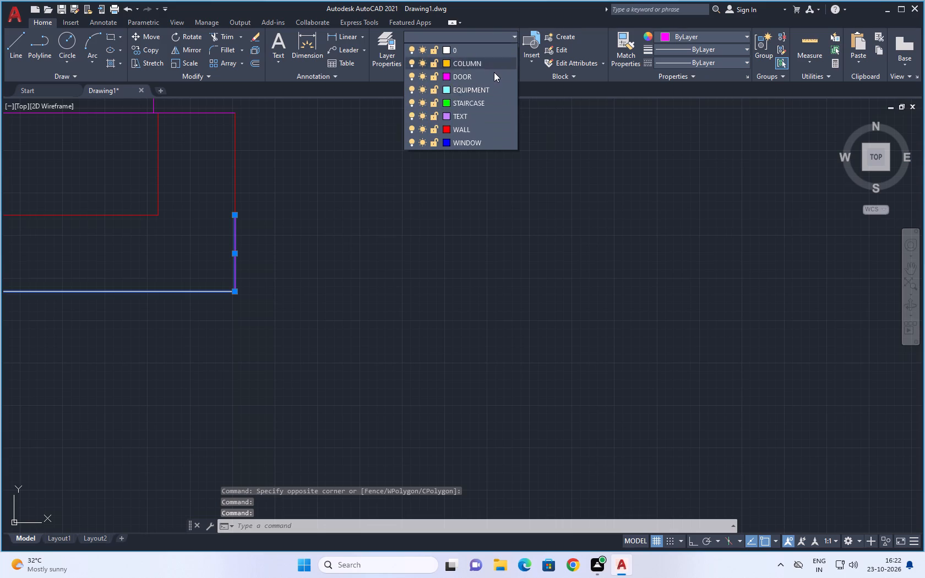
click(480, 127)
scroll(440, 226, down, 3)
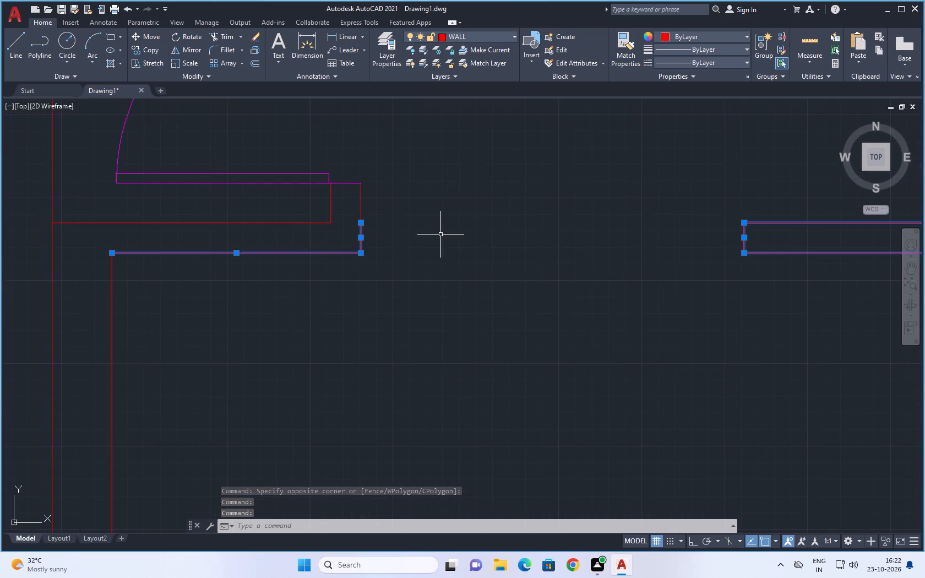
scroll(440, 241, down, 1)
key(Escape)
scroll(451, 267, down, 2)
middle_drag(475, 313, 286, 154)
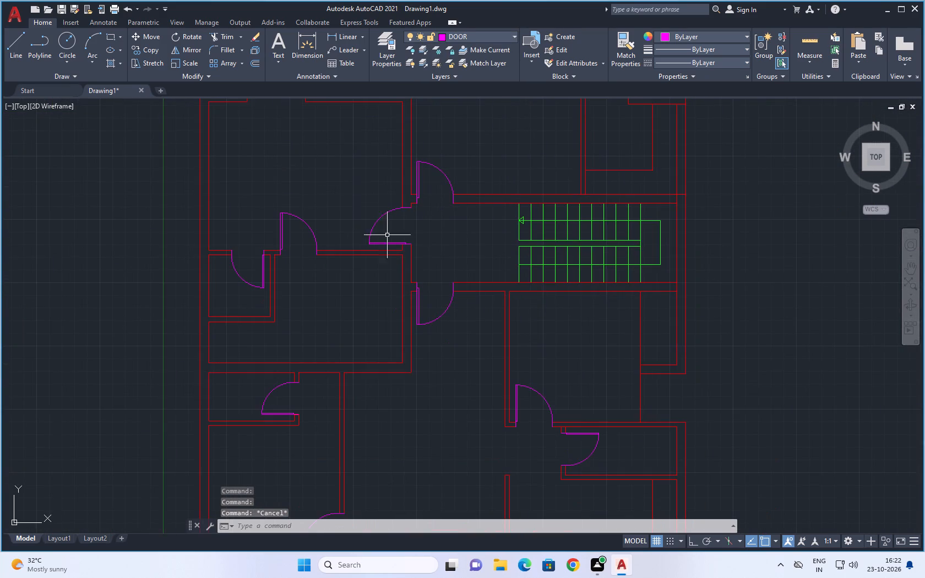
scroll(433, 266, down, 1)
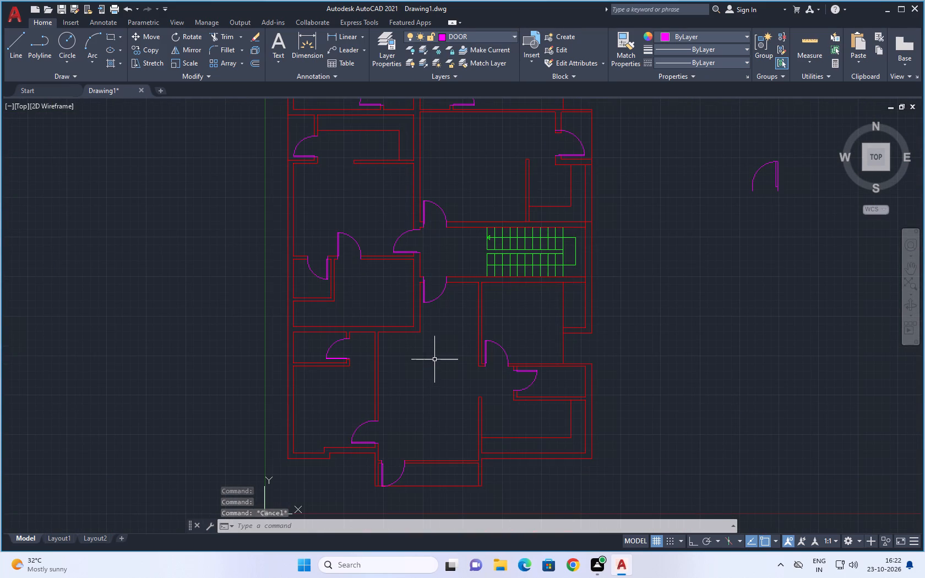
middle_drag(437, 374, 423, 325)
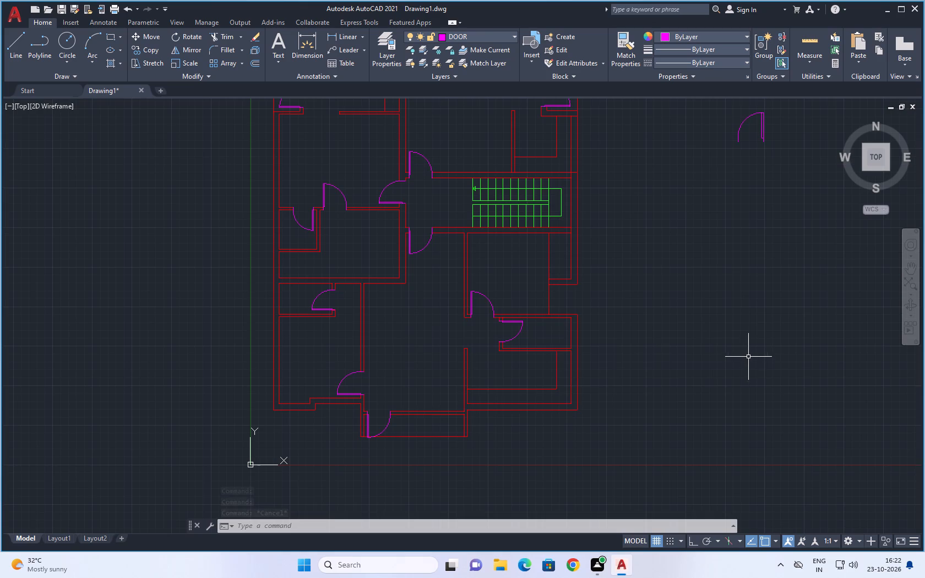
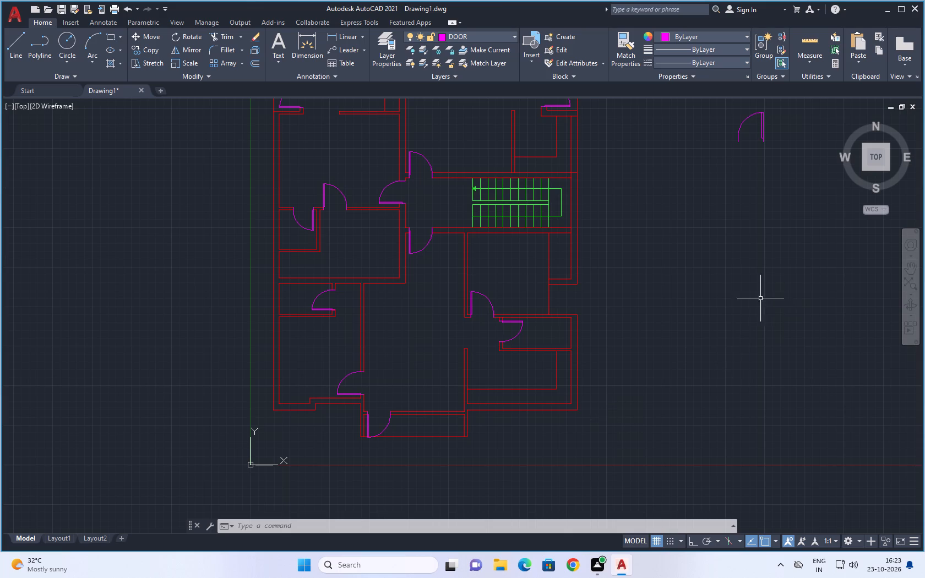
Make WINDOW the current layer.
scroll(741, 300, down, 2)
middle_drag(733, 304, 616, 268)
scroll(550, 324, up, 1)
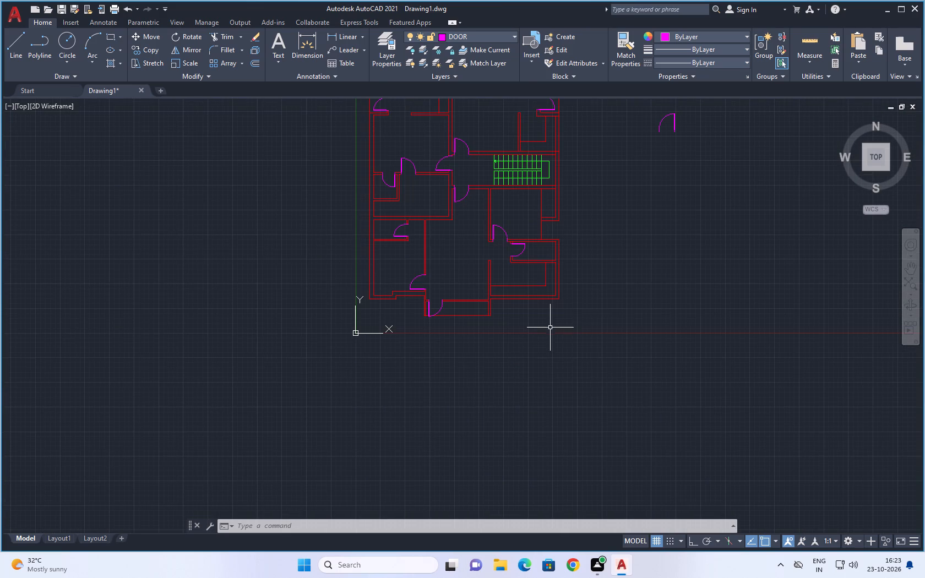
middle_drag(584, 314, 560, 364)
scroll(562, 367, up, 1)
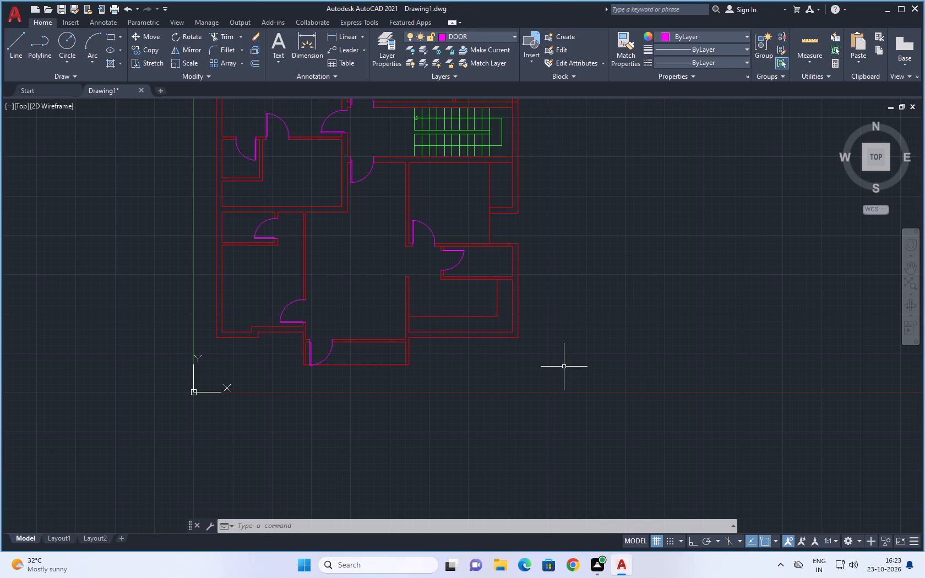
click(512, 35)
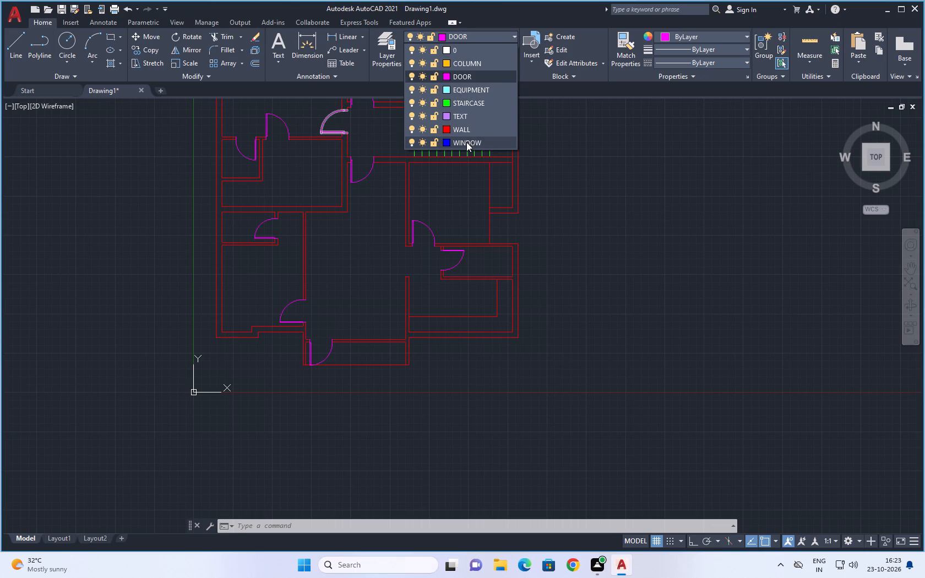
click(466, 142)
Draw a 4' by 9" rectangle in the empty space east of the floor plan, below the spare door block.
scroll(646, 201, down, 1)
middle_drag(657, 212, 491, 227)
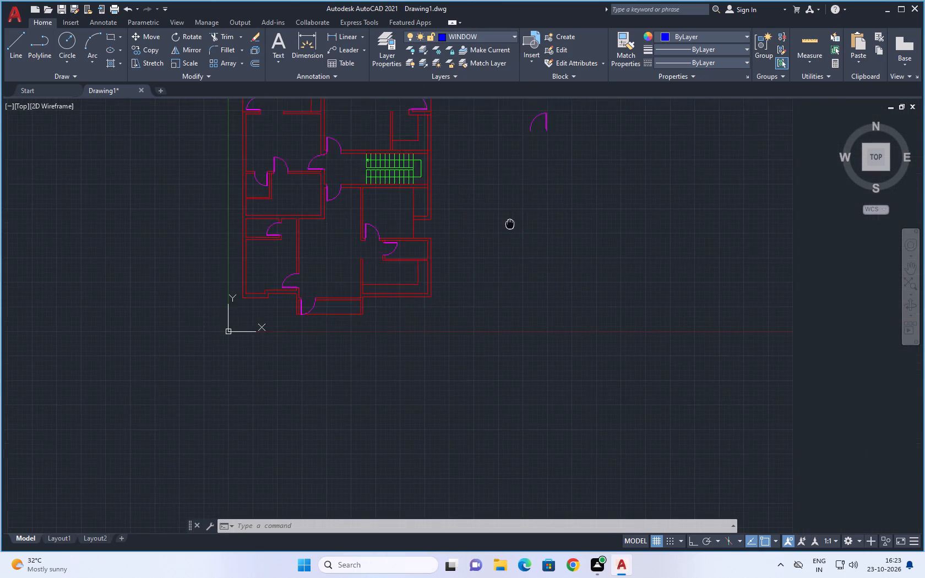
middle_drag(491, 227, 477, 230)
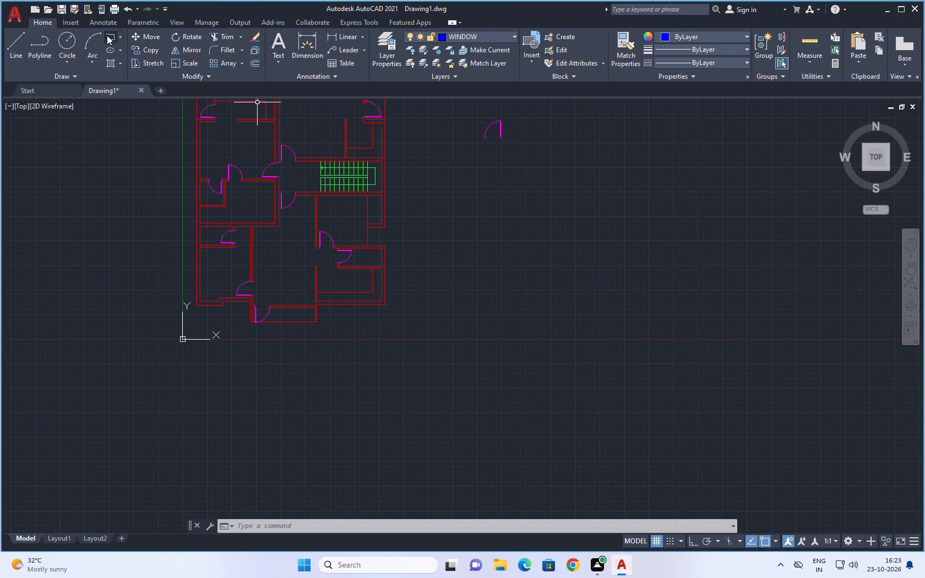
click(108, 35)
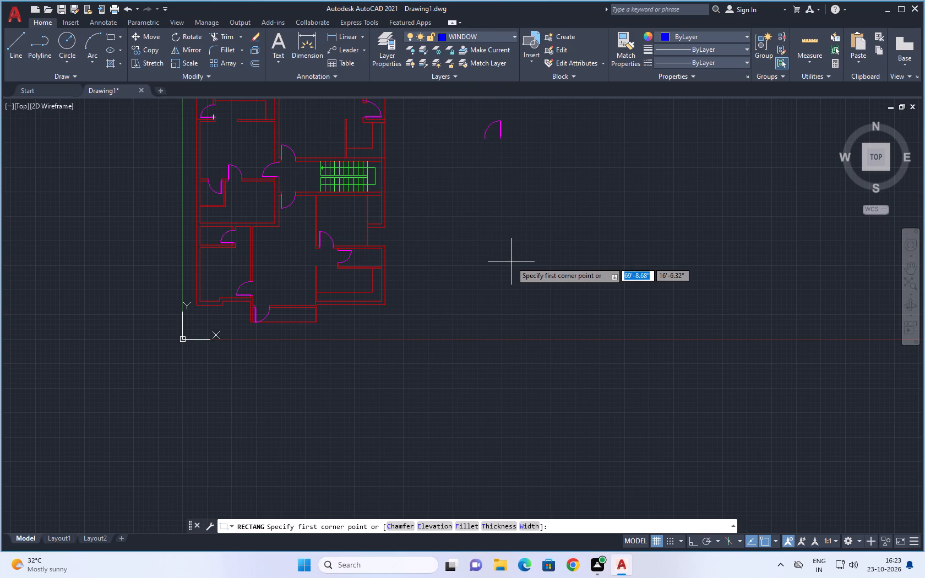
click(498, 217)
scroll(587, 229, up, 2)
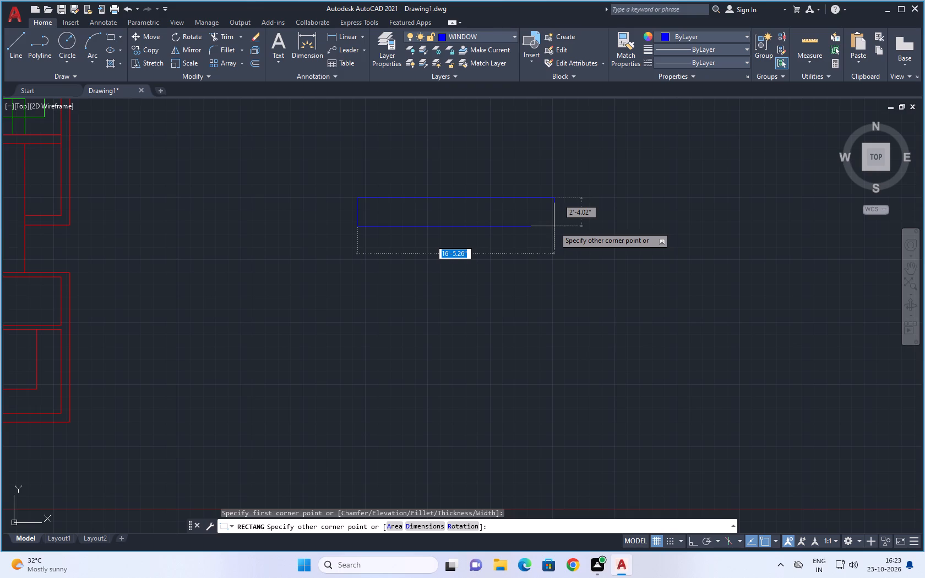
text(4',9)
key(shift+quotedbl)
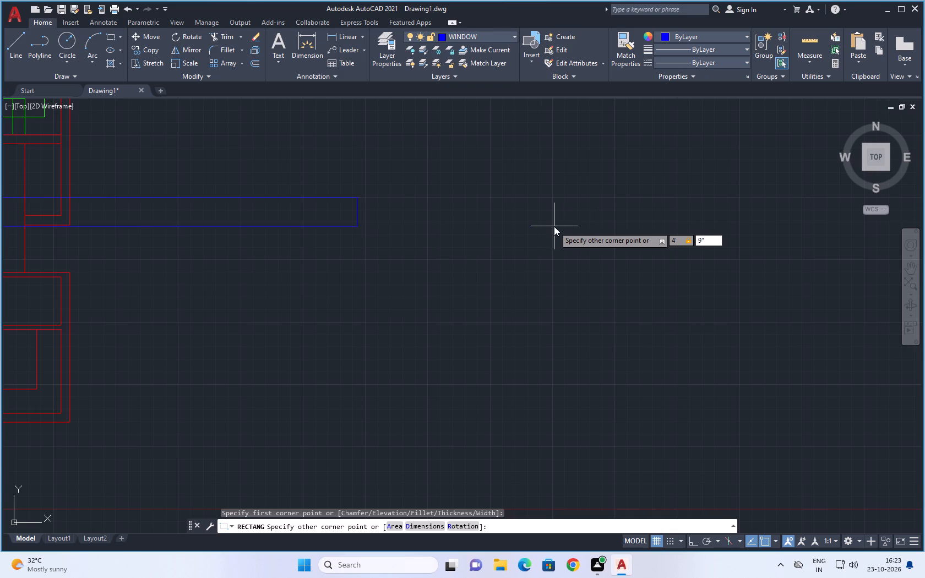
key(Return)
Draw a horizontal centre line through the 4' rectangle, joining the midpoints of its short sides.
scroll(297, 192, up, 3)
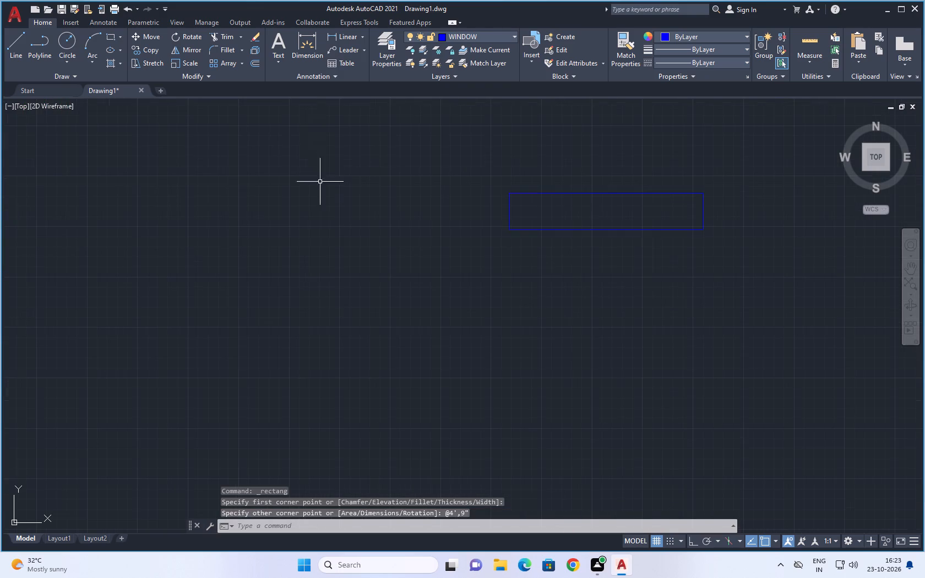
click(15, 40)
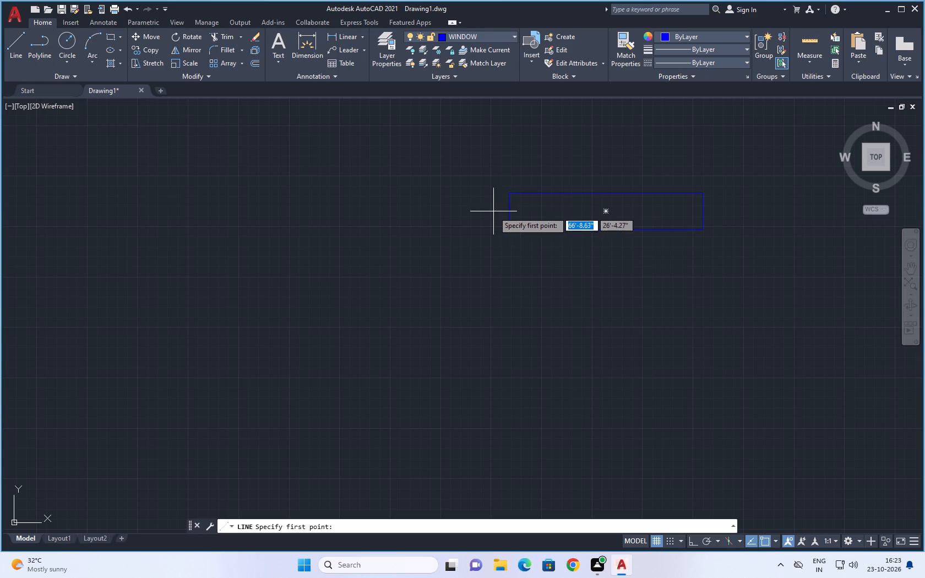
click(510, 209)
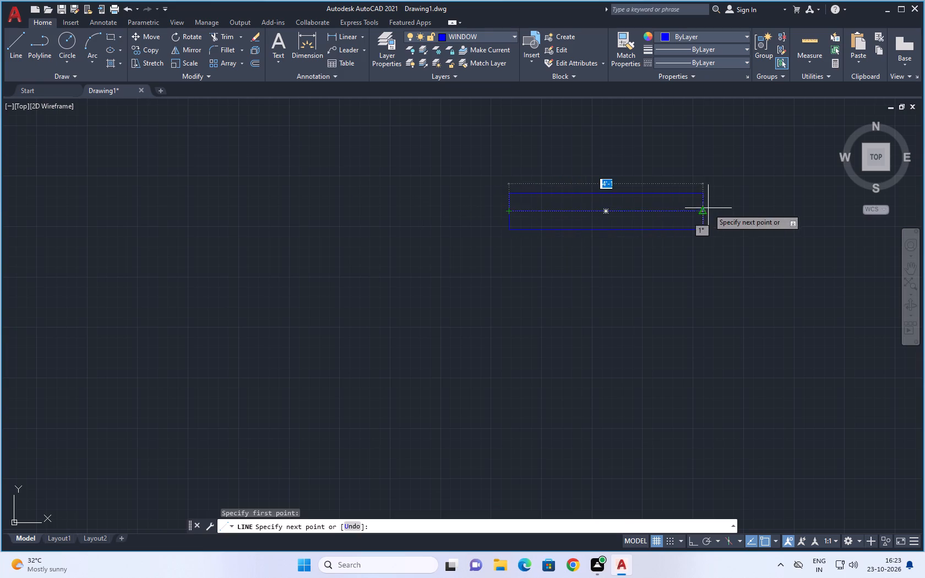
click(704, 209)
middle_drag(723, 242, 693, 259)
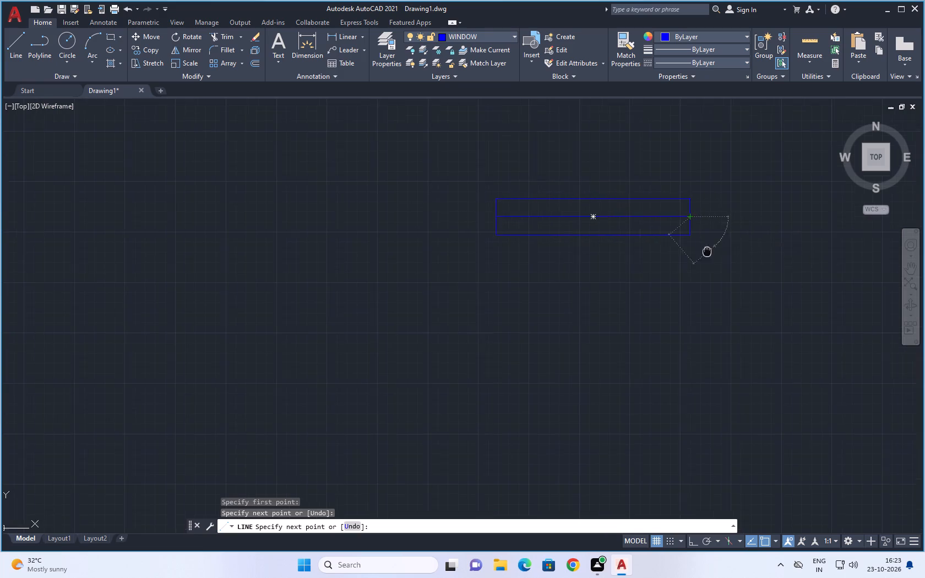
middle_drag(693, 259, 544, 346)
scroll(420, 361, up, 1)
key(Escape)
Offset the 4' rectangle's centre line by 0.25" once above and once below.
scroll(399, 306, up, 4)
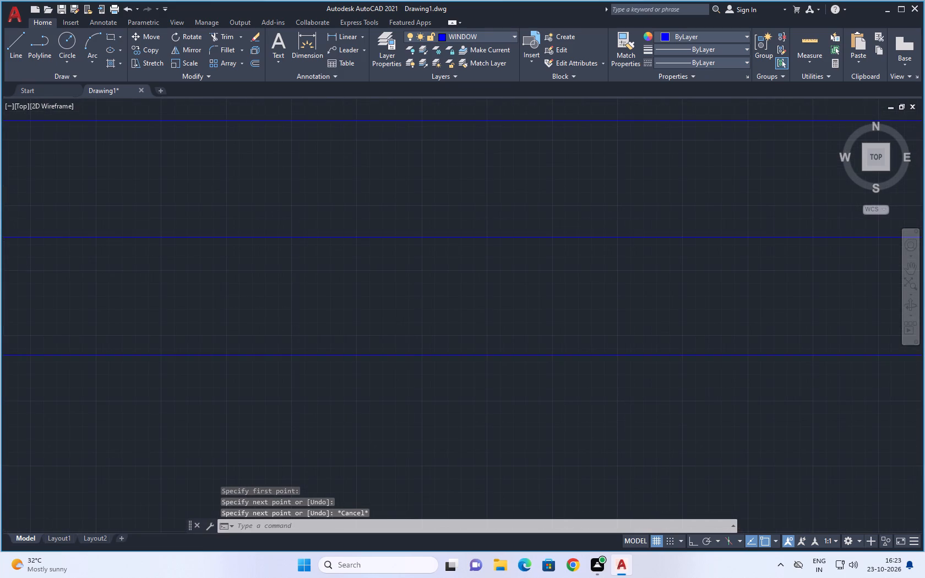
scroll(406, 299, down, 3)
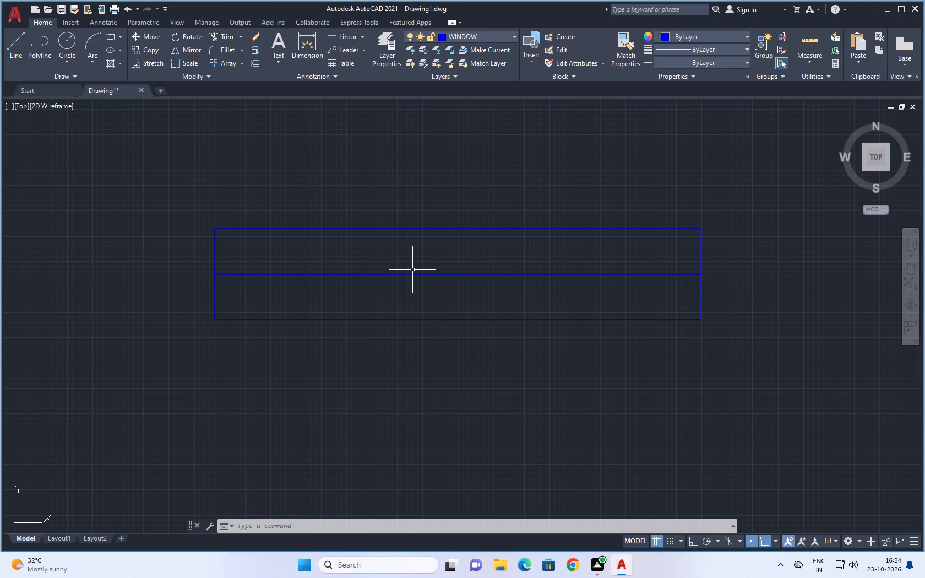
key(o)
key(Return)
text(0.25)
key(Return)
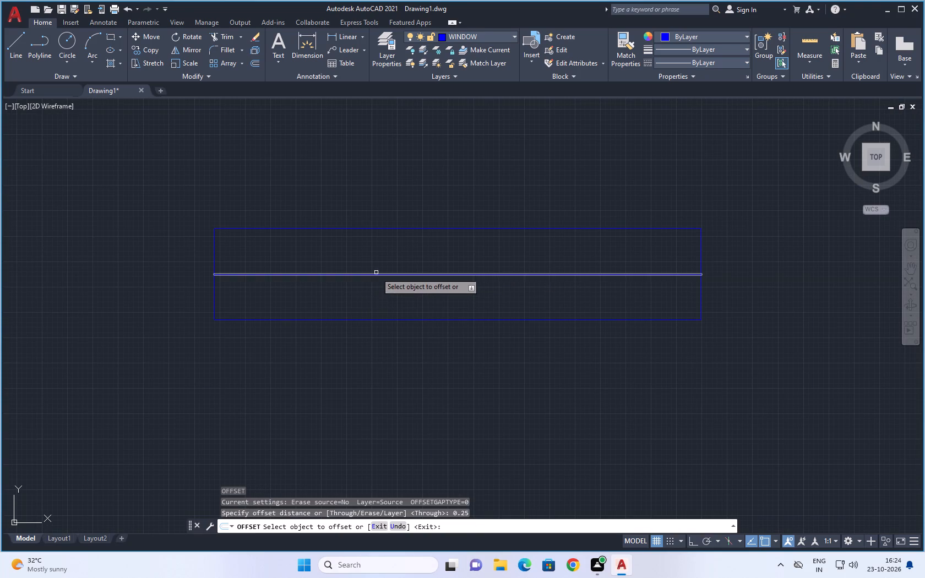
click(376, 272)
scroll(355, 272, up, 3)
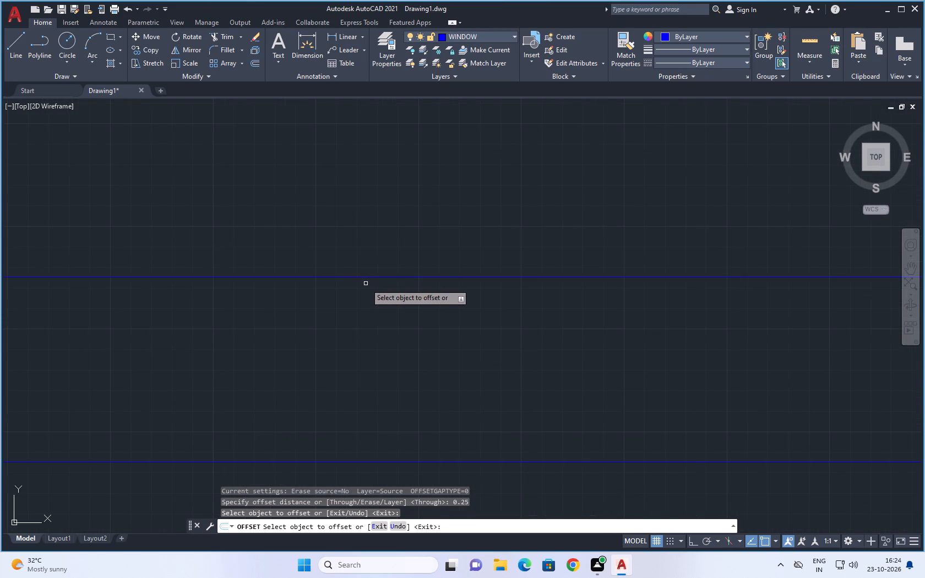
scroll(366, 278, up, 5)
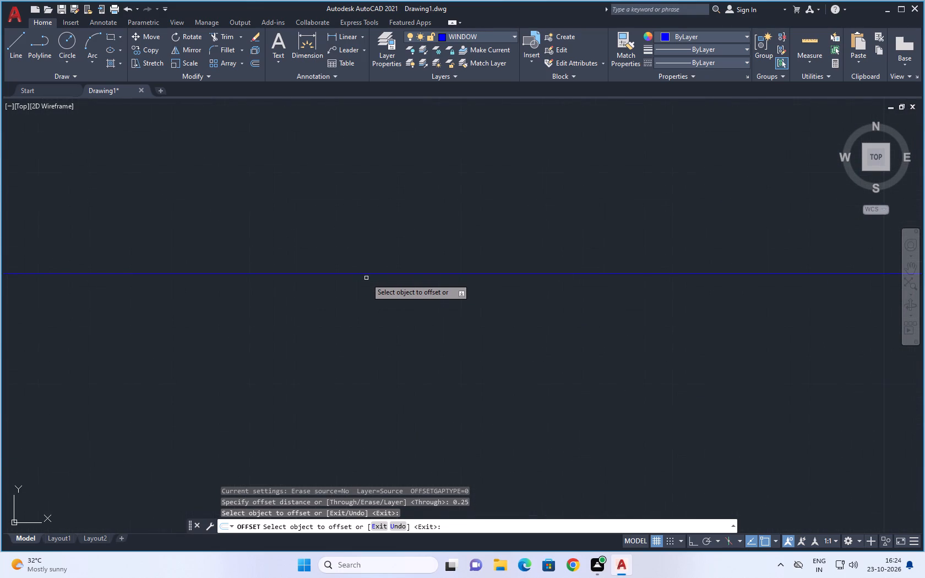
click(367, 274)
click(374, 248)
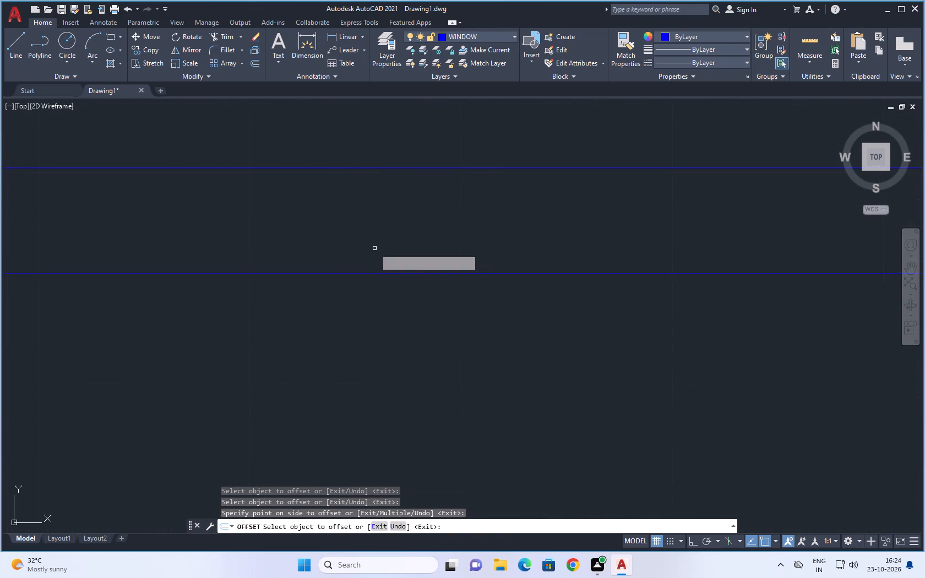
scroll(376, 268, down, 8)
scroll(407, 305, up, 4)
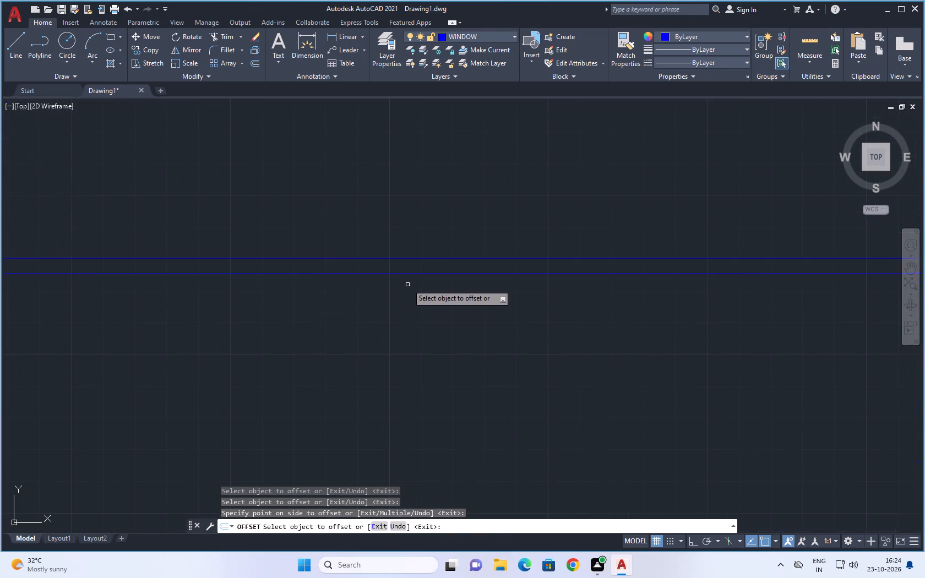
click(410, 273)
click(413, 301)
key(Escape)
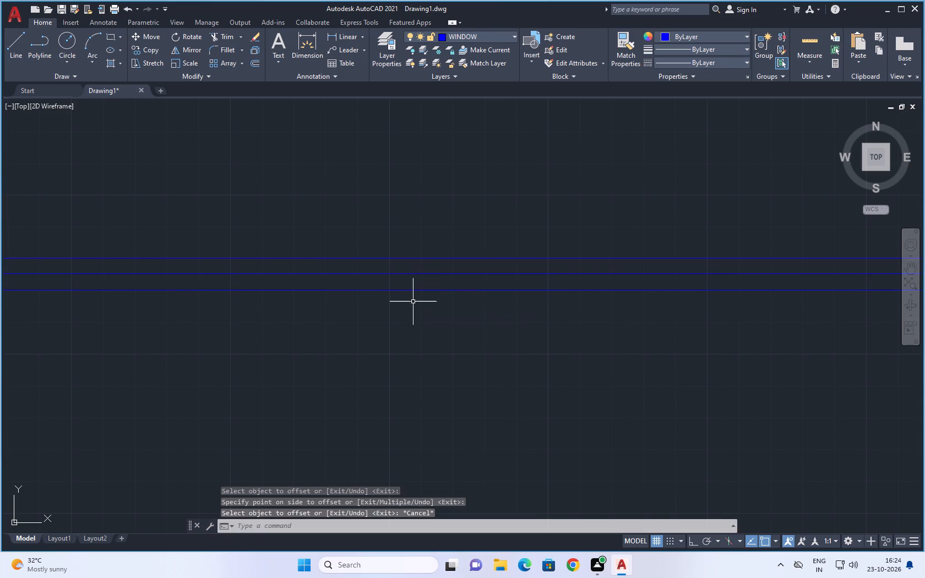
key(Escape)
Delete the original centre line between the two offset lines.
click(423, 273)
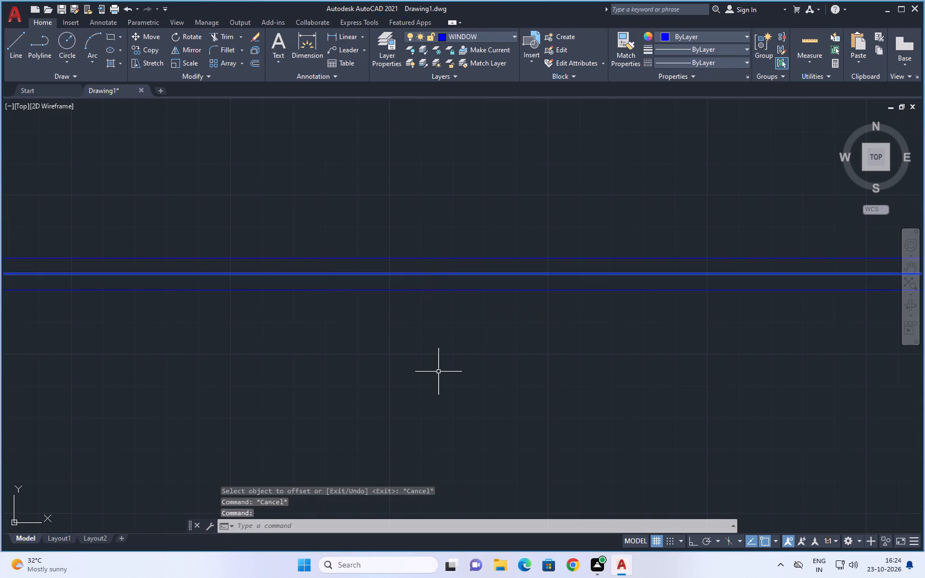
key(Delete)
Group the 4' rectangle and its two inner lines as one window symbol.
scroll(481, 355, down, 6)
middle_drag(554, 408, 556, 408)
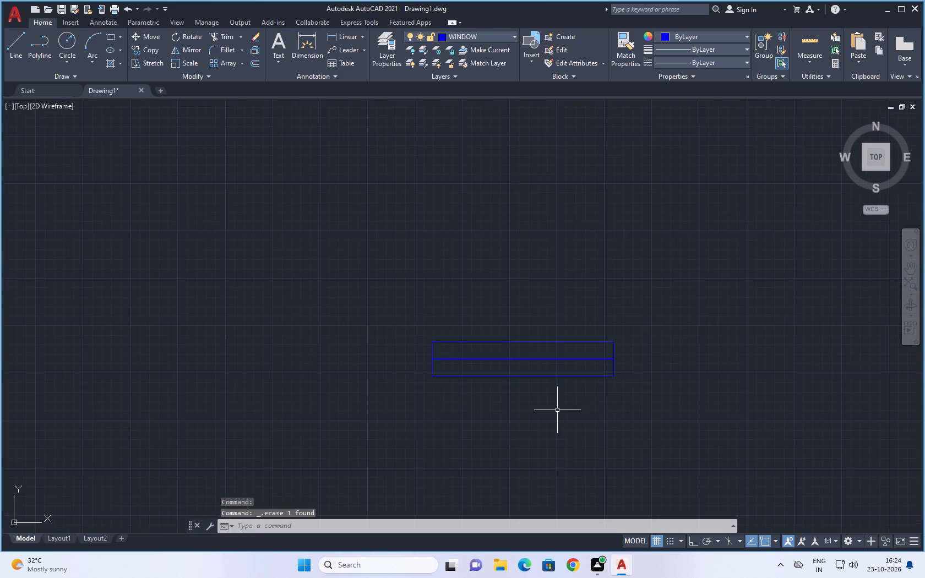
middle_drag(556, 408, 504, 340)
drag(312, 214, 323, 211)
click(693, 380)
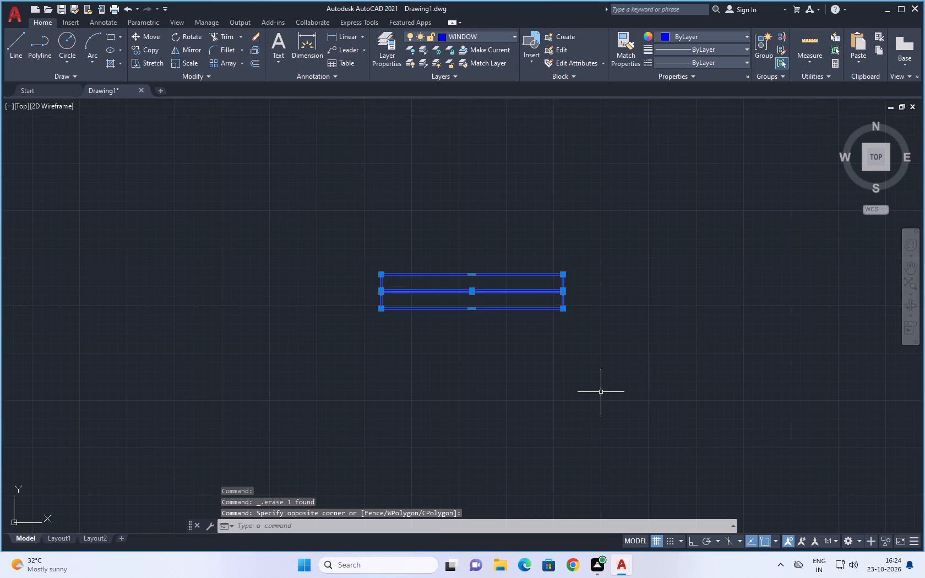
key(g)
key(space)
Draw a 3' by 9" rectangle in the empty space east of the 4' window symbol.
scroll(538, 424, down, 3)
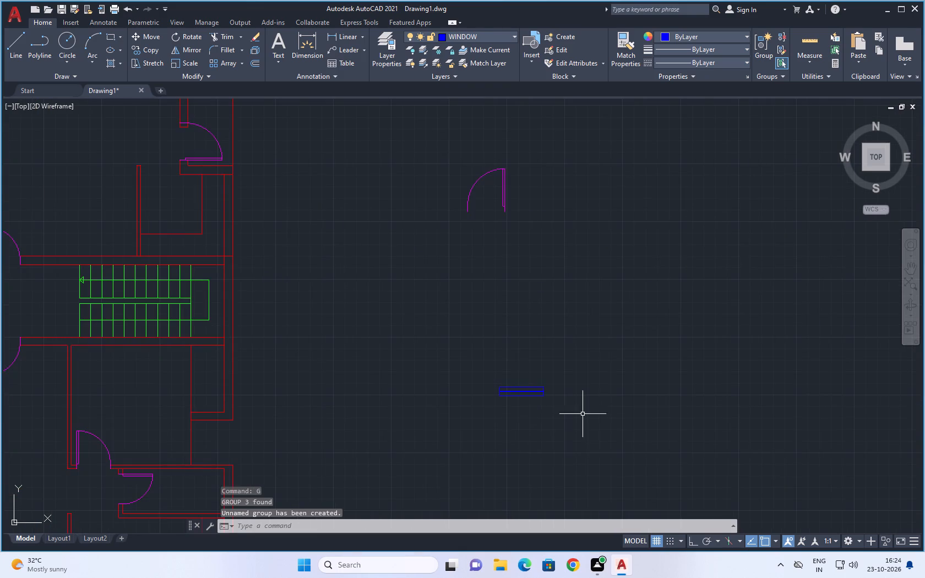
middle_drag(589, 403, 549, 341)
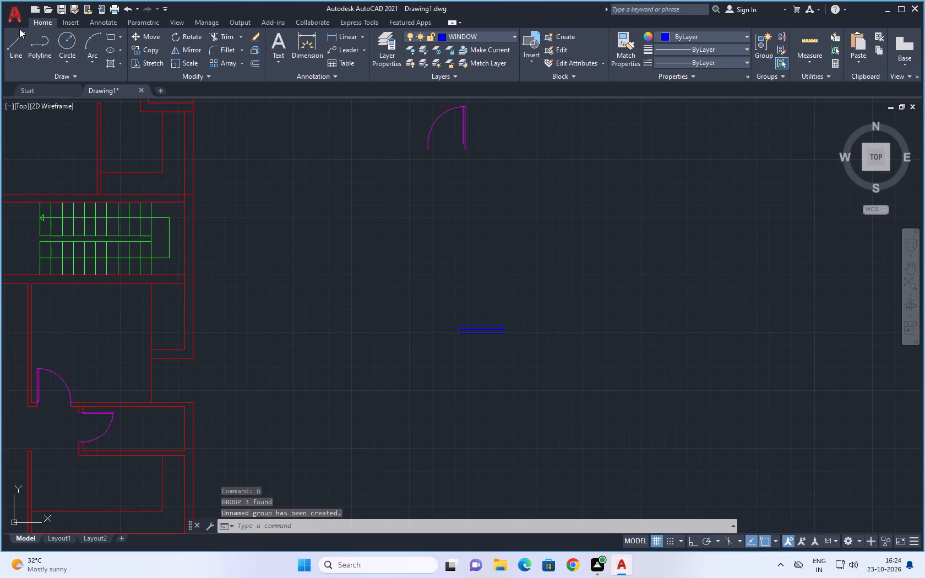
click(106, 39)
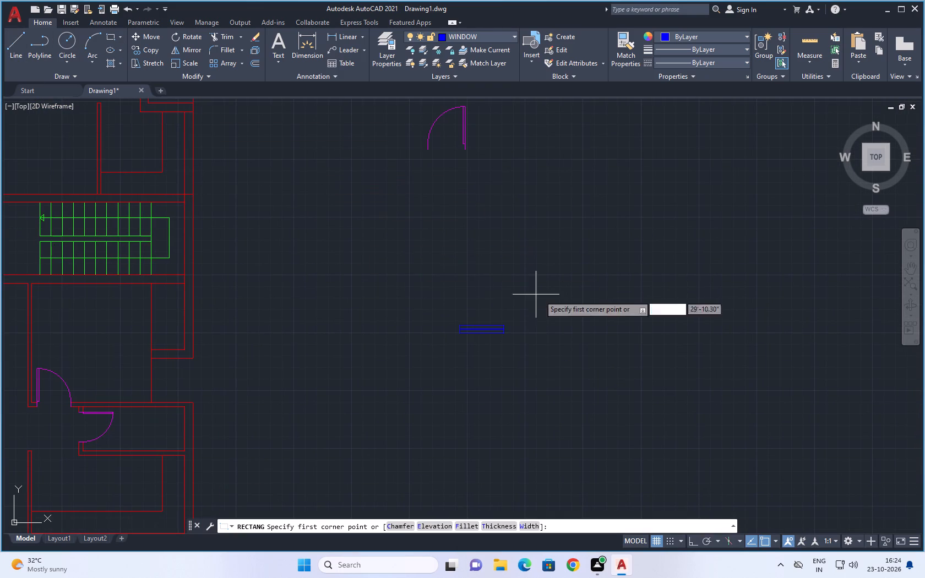
click(565, 324)
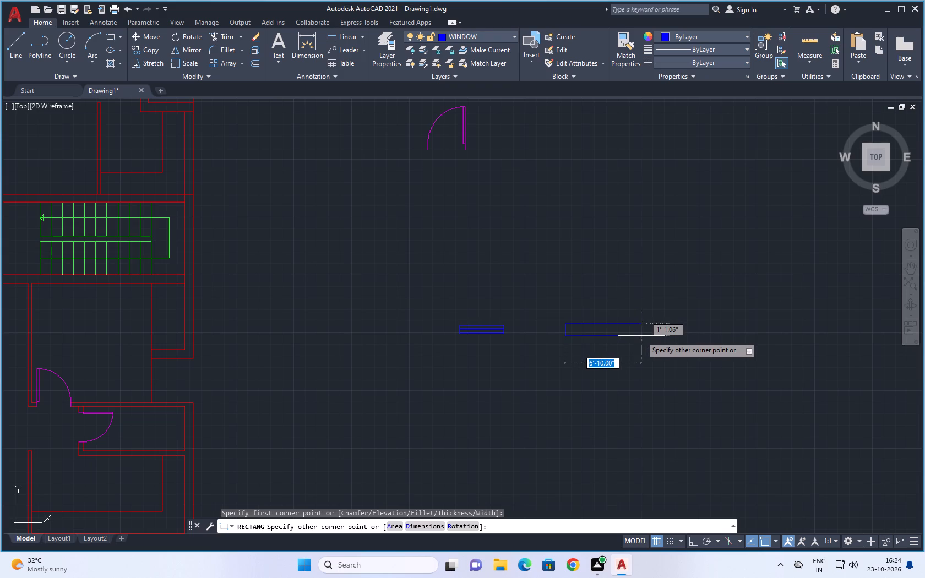
text(3',9")
key(Return)
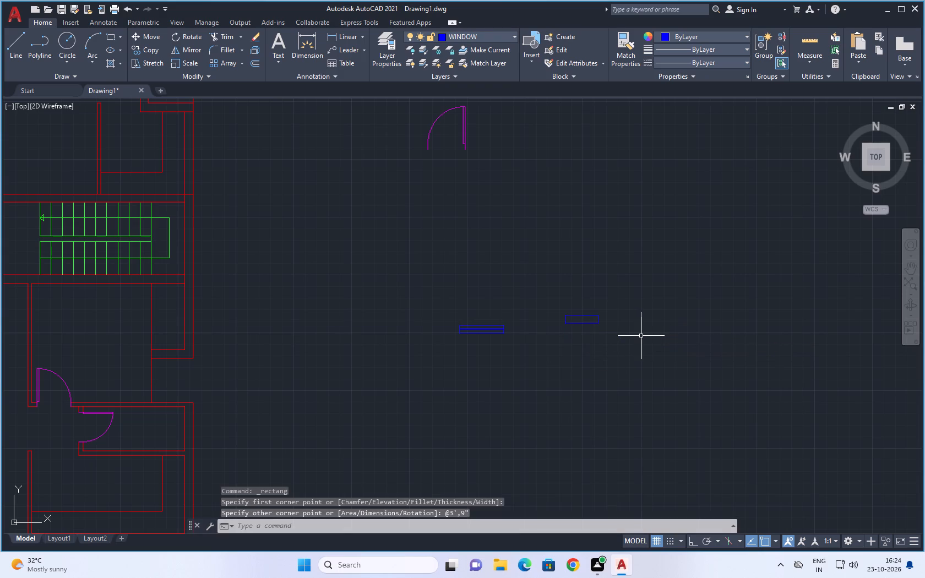
Draw a horizontal centre line through the 3' rectangle, joining the midpoints of its short sides.
scroll(591, 320, up, 2)
click(8, 35)
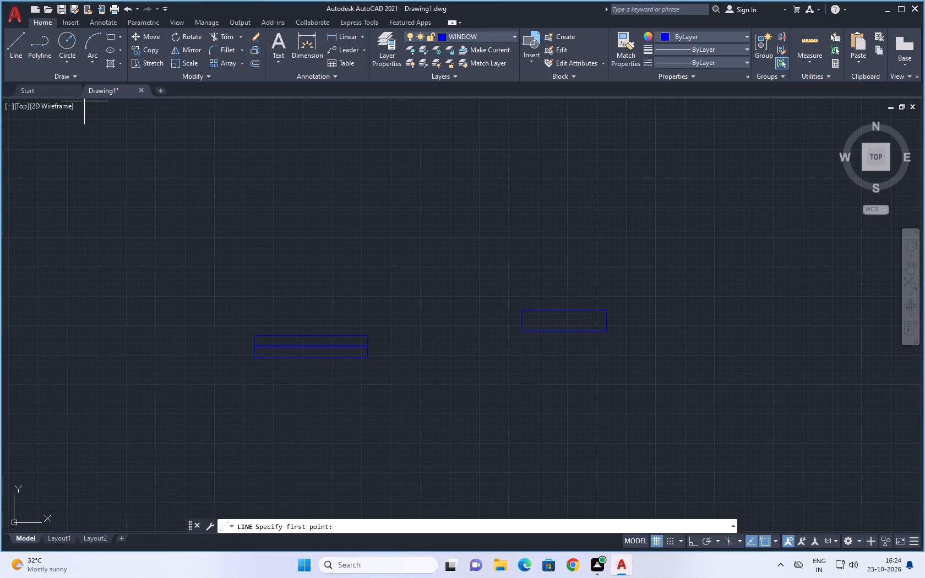
scroll(506, 317, up, 2)
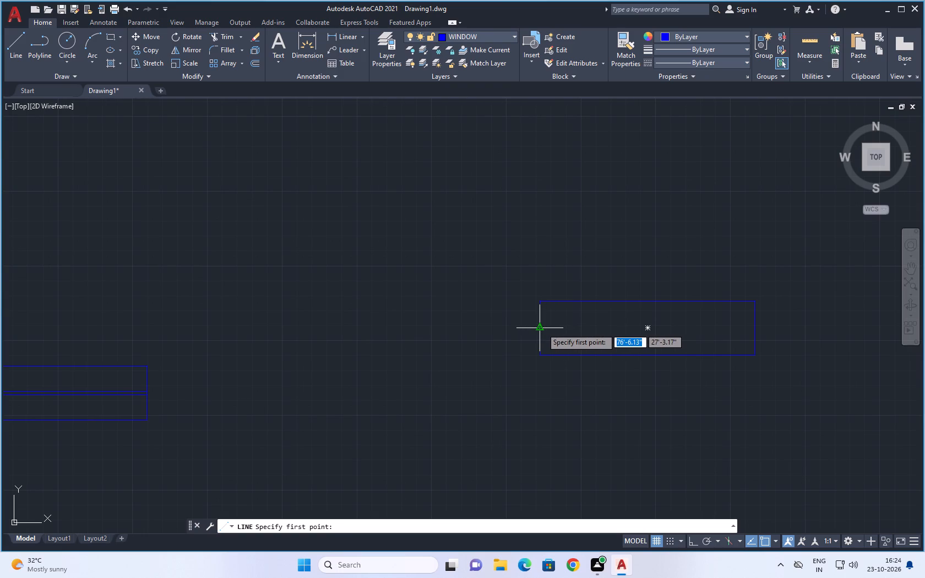
click(541, 329)
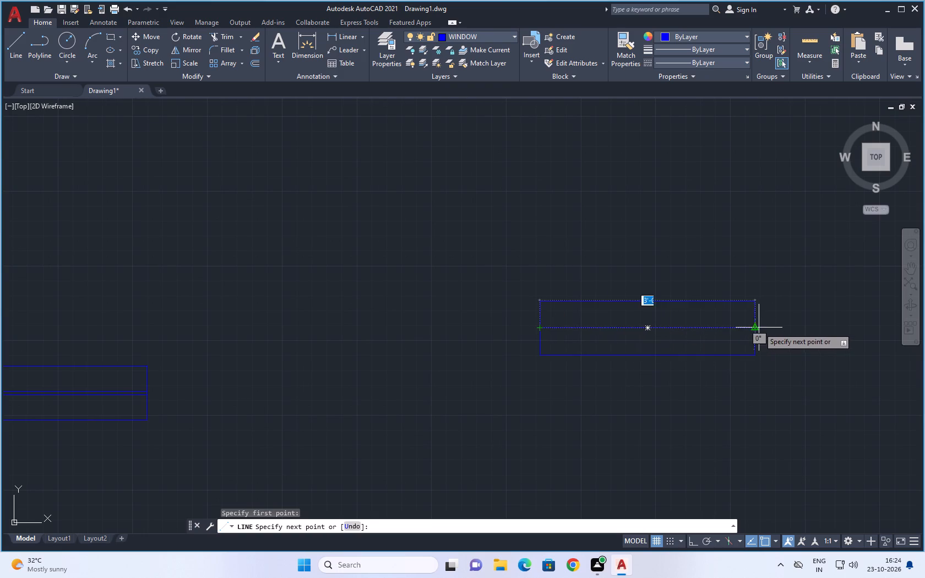
click(755, 328)
key(Escape)
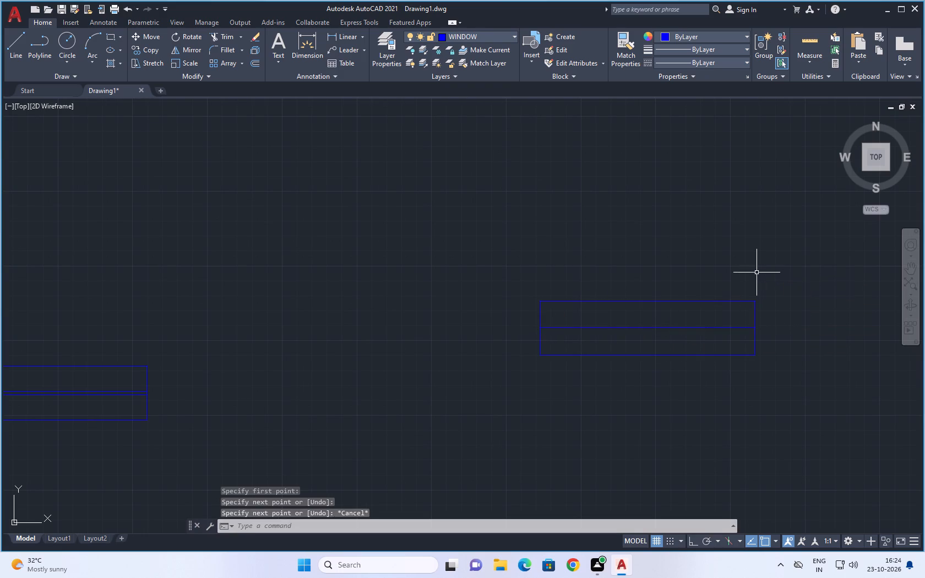
key(Escape)
Offset the 3' rectangle's centre line by 0.25" to both sides, above and below it.
middle_drag(742, 250, 608, 230)
scroll(556, 271, up, 1)
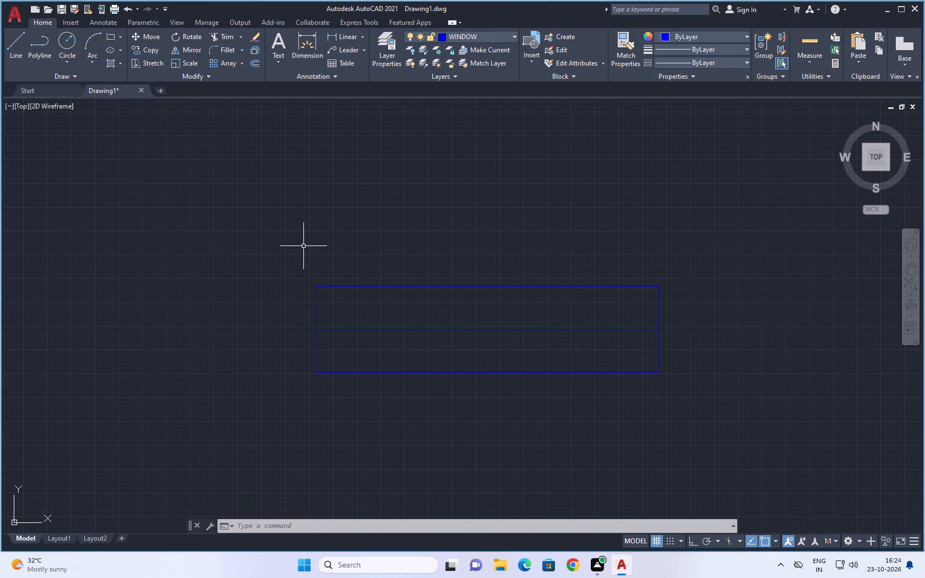
key(o)
key(Return)
text(0.25)
key(Return)
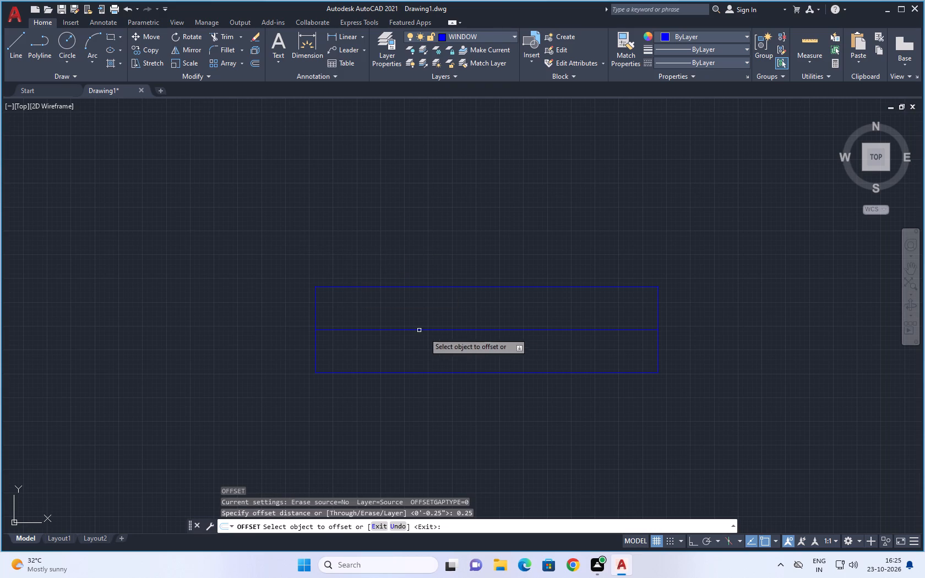
click(438, 328)
click(442, 309)
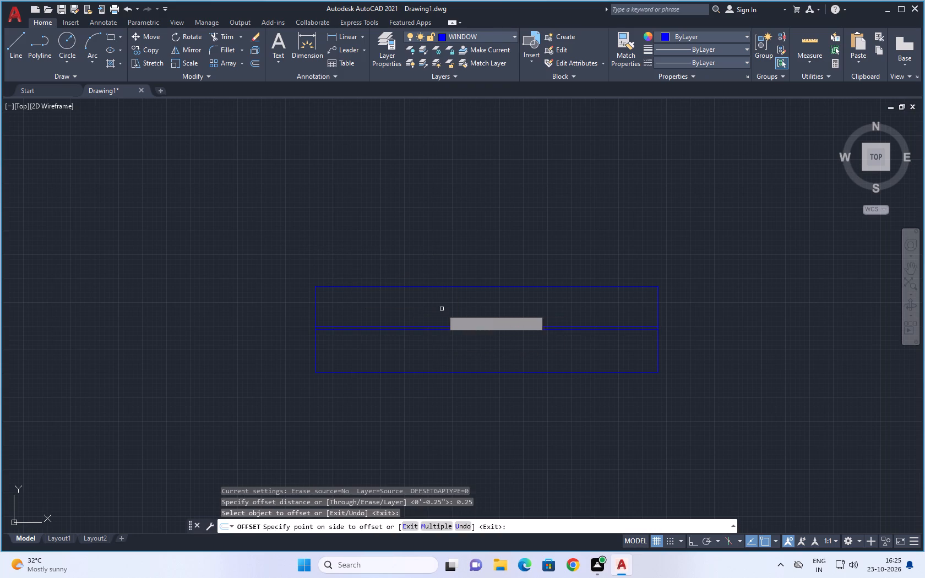
scroll(438, 334, up, 3)
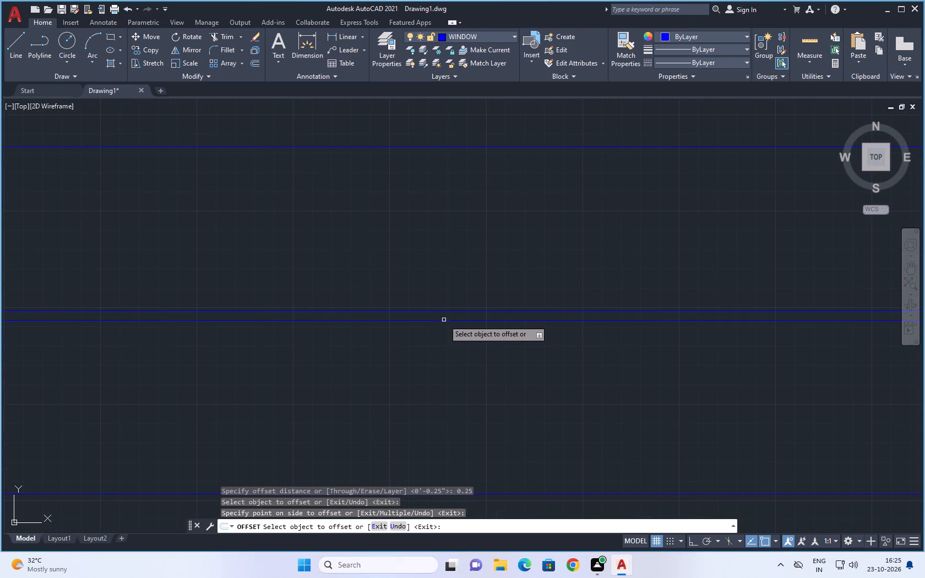
click(444, 320)
click(442, 347)
key(Escape)
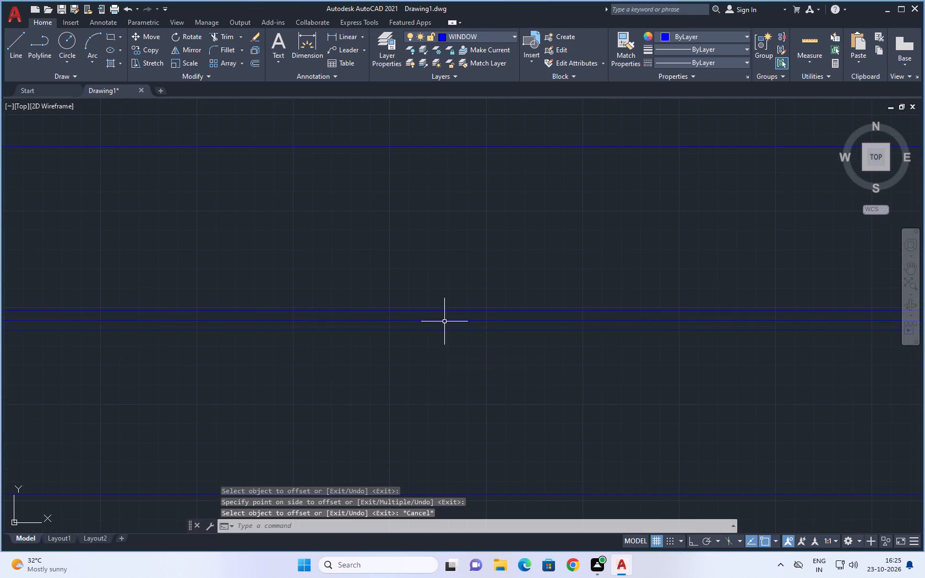
Delete the original centre line between the two offset lines of the 3' rectangle.
click(444, 319)
click(444, 323)
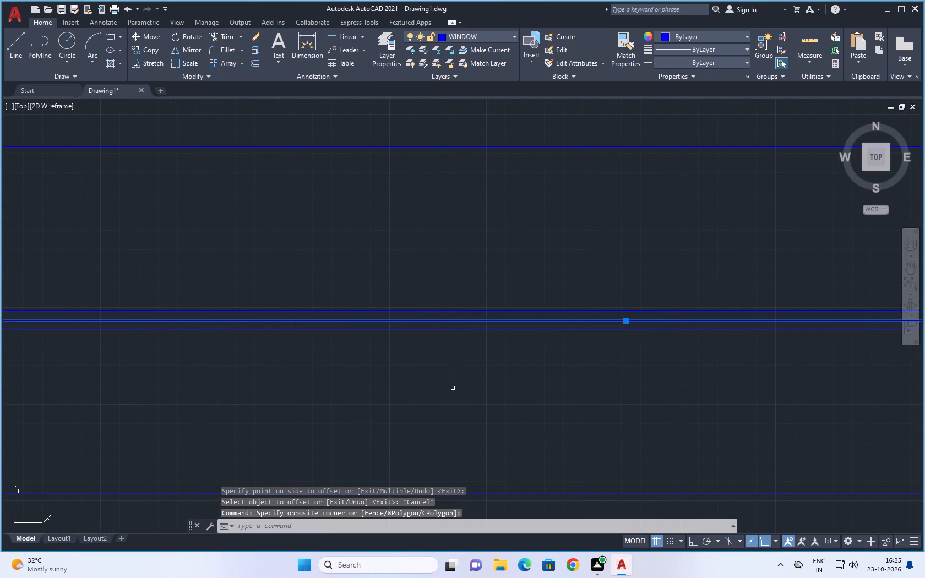
key(Delete)
Group the 3' rectangle and its two inner lines as one window symbol.
scroll(469, 397, down, 5)
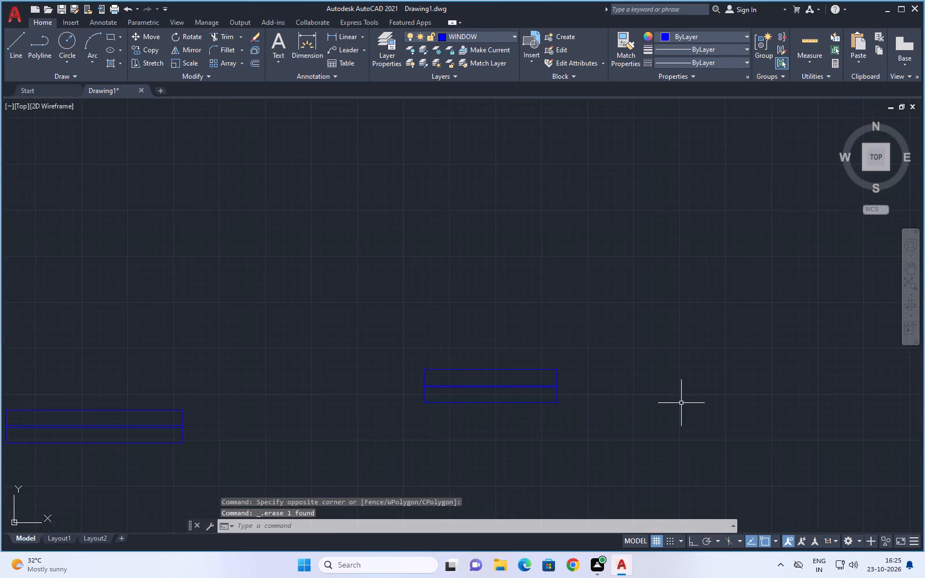
middle_drag(677, 387, 630, 292)
key(Escape)
click(578, 235)
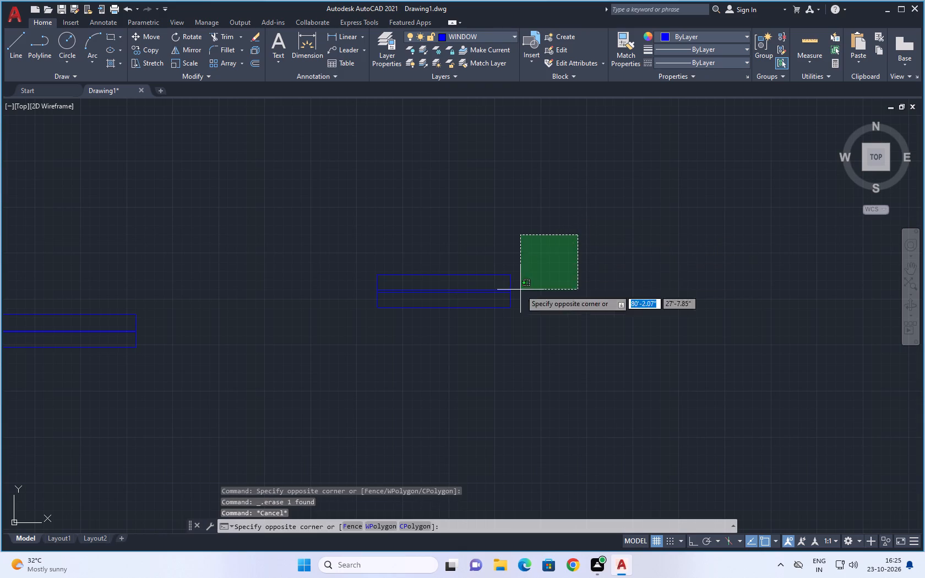
click(362, 347)
key(g)
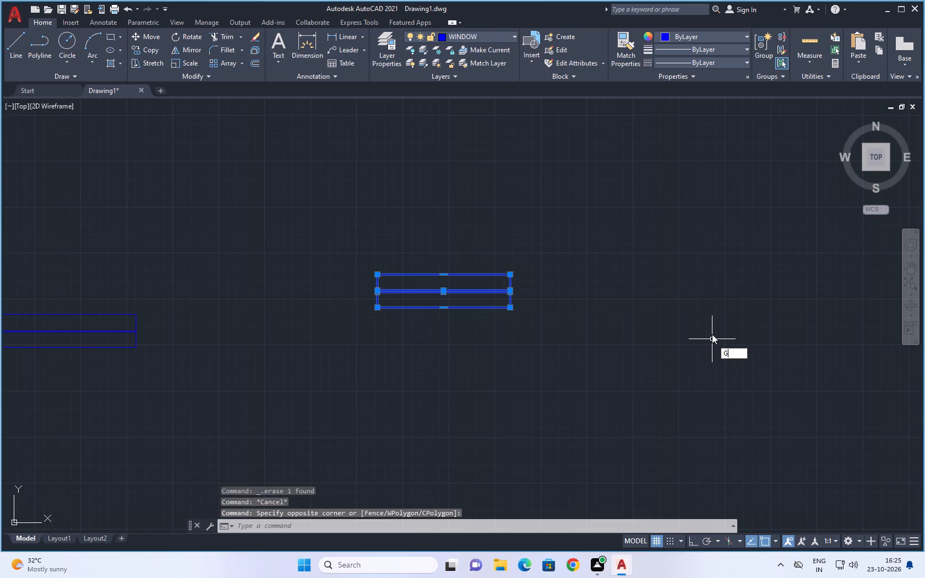
key(space)
Draw a 2' by 9" rectangle in the empty space south of the 4' and 3' window symbols.
scroll(697, 332, down, 2)
middle_drag(674, 355, 733, 321)
scroll(656, 348, down, 1)
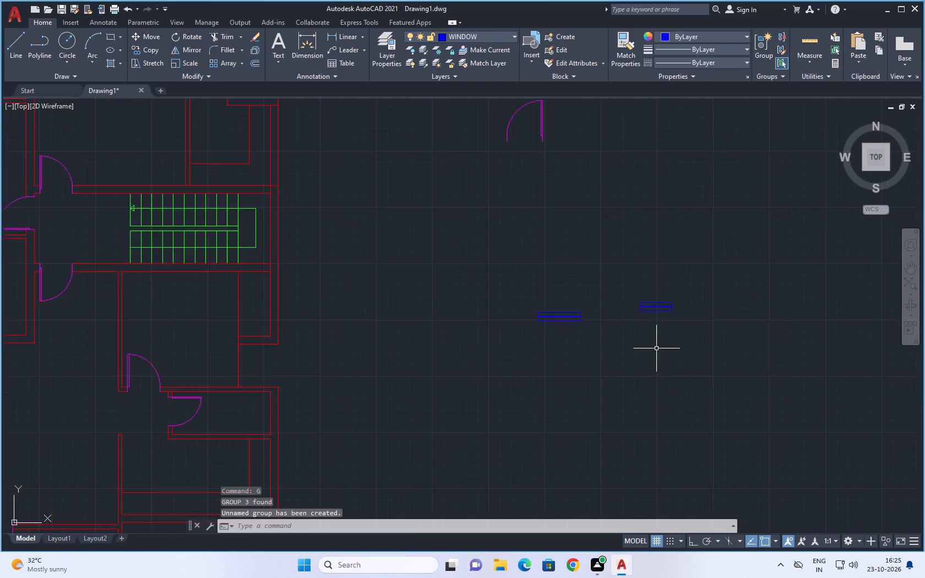
scroll(656, 348, down, 1)
middle_drag(646, 358, 649, 326)
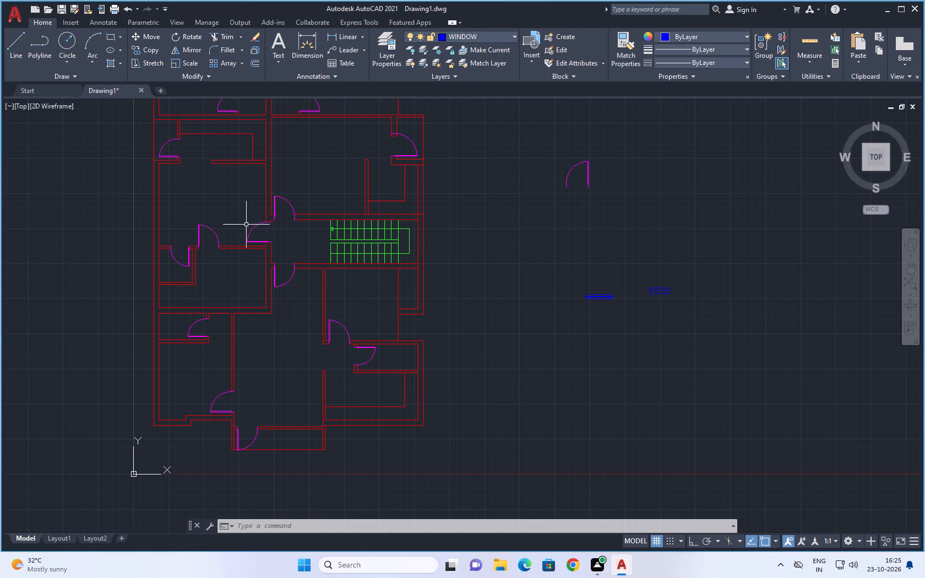
click(110, 36)
click(613, 340)
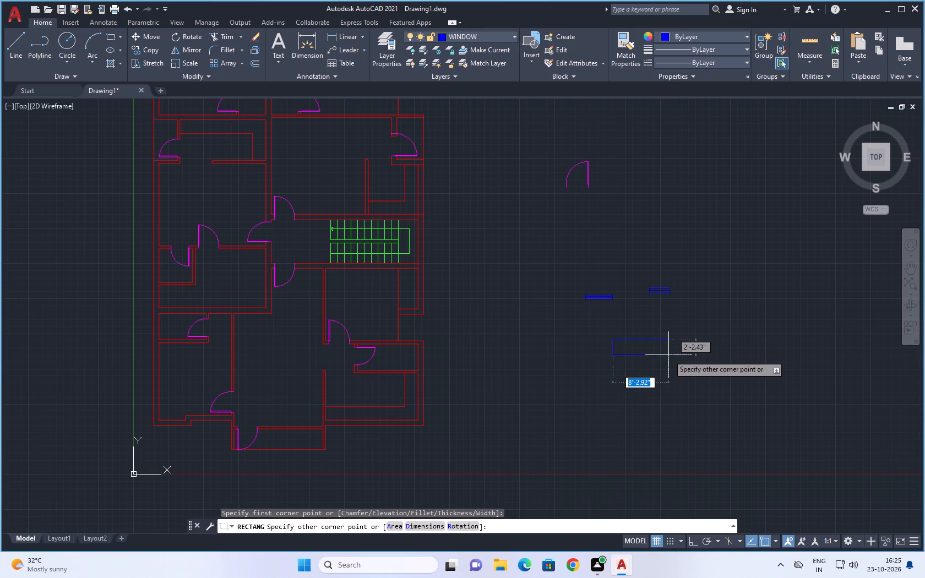
text(2',9)
key(shift+quotedbl)
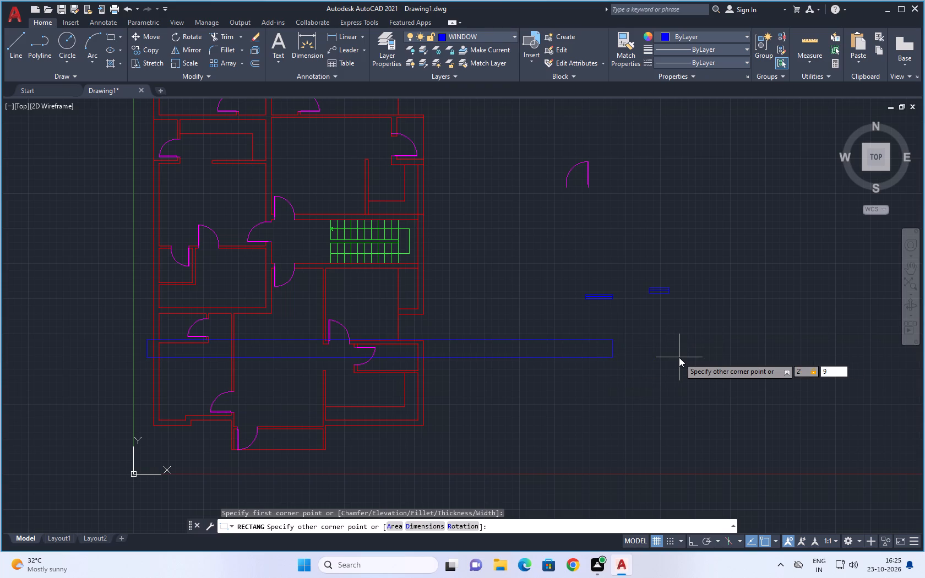
key(Return)
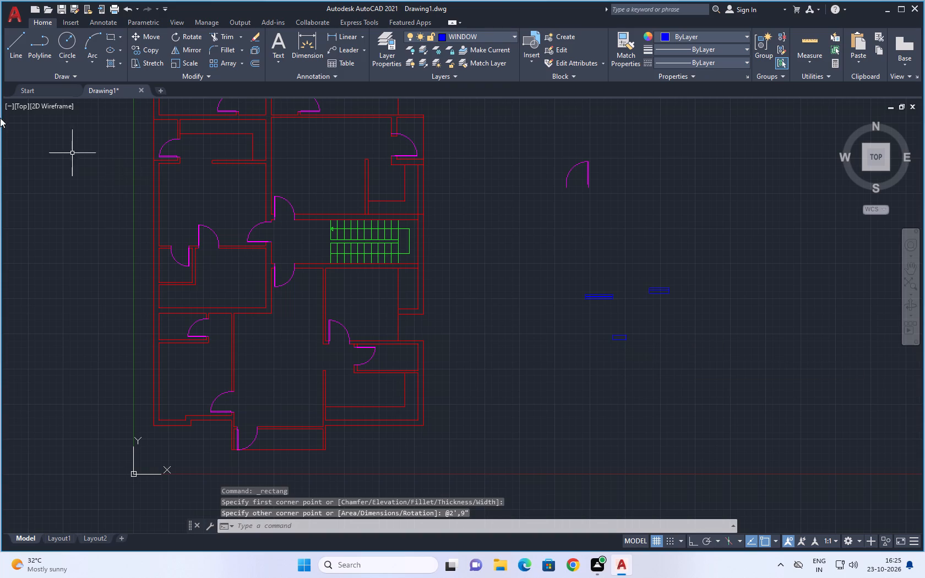
Draw a horizontal centre line through the 2' rectangle, joining the midpoints of its short sides.
click(12, 36)
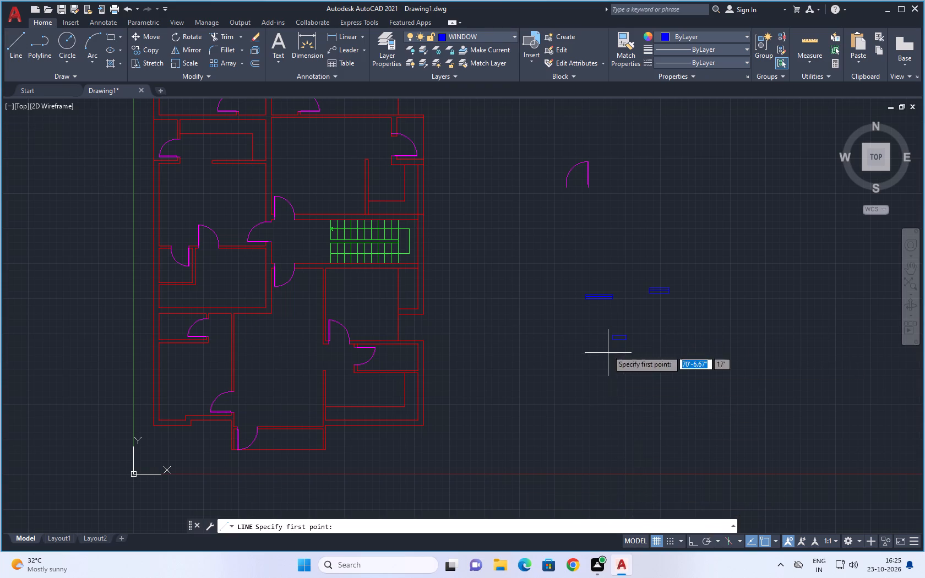
scroll(613, 321, up, 3)
click(603, 395)
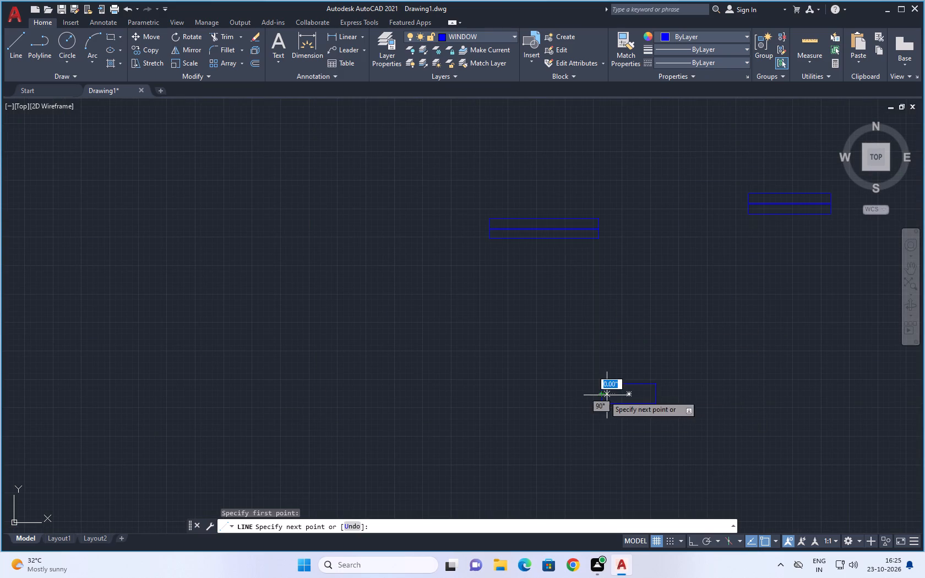
click(656, 396)
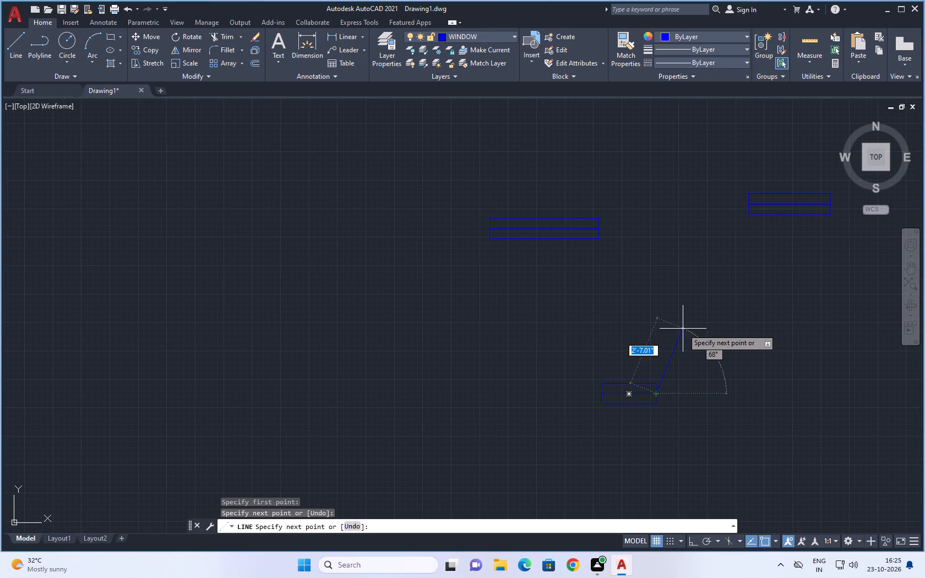
key(BackSpace)
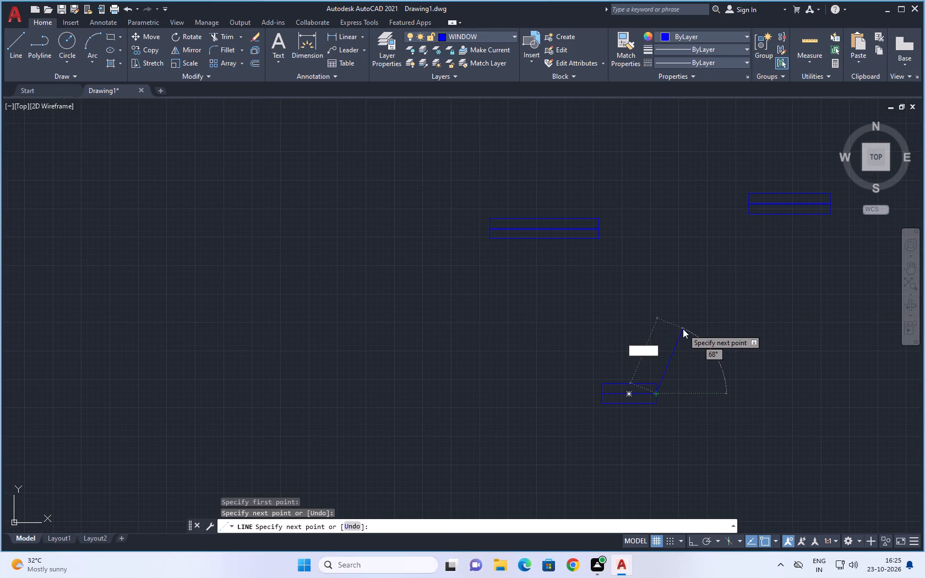
key(Escape)
key(Escape)
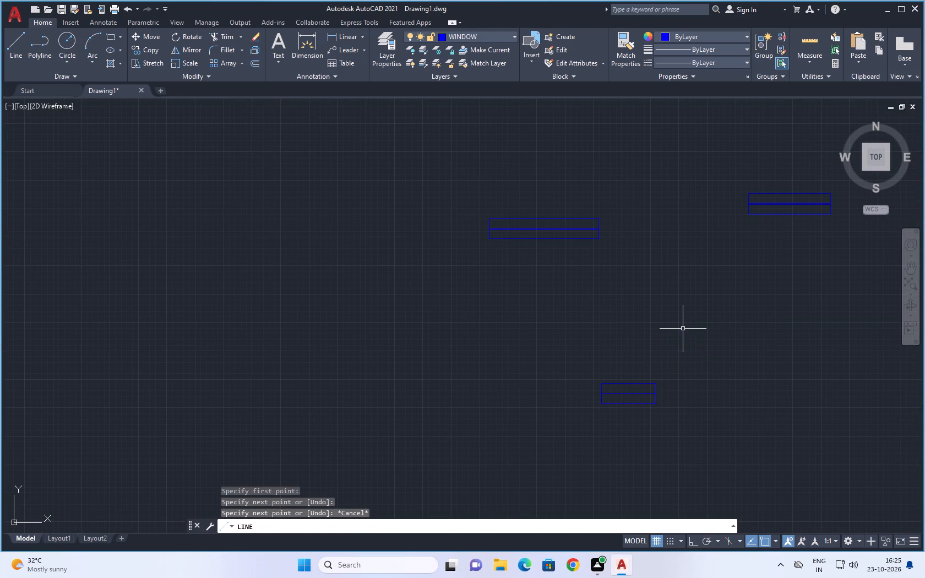
Offset the 2' rectangle's centre line by 0.25" to both sides, above and below it.
scroll(666, 362, up, 3)
middle_drag(660, 394, 626, 271)
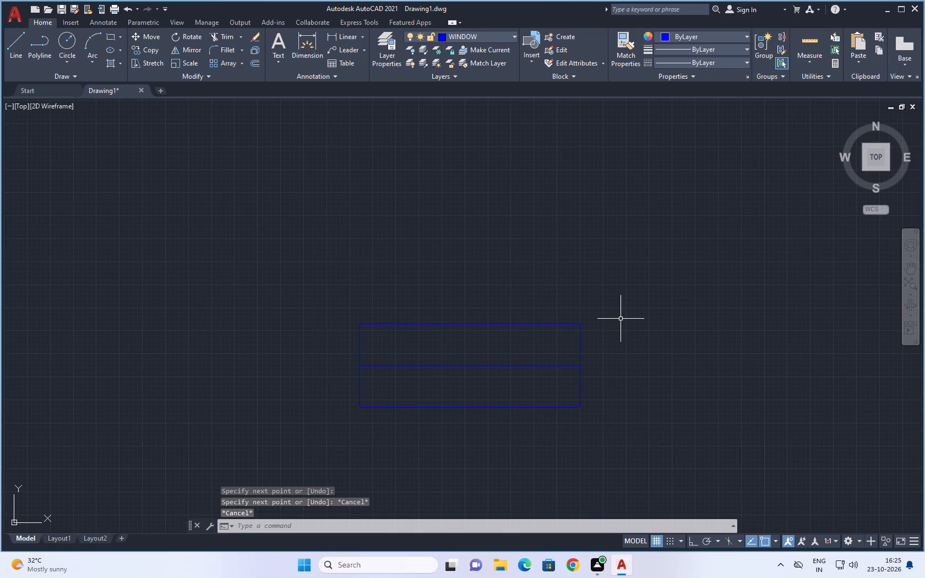
key(o)
key(Return)
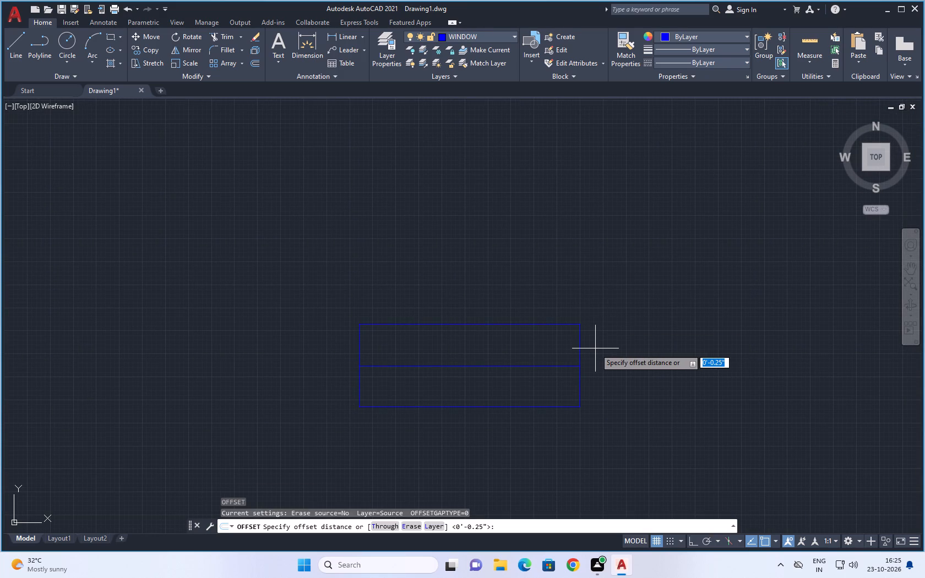
text(0.)
text(25)
key(Return)
scroll(471, 379, up, 2)
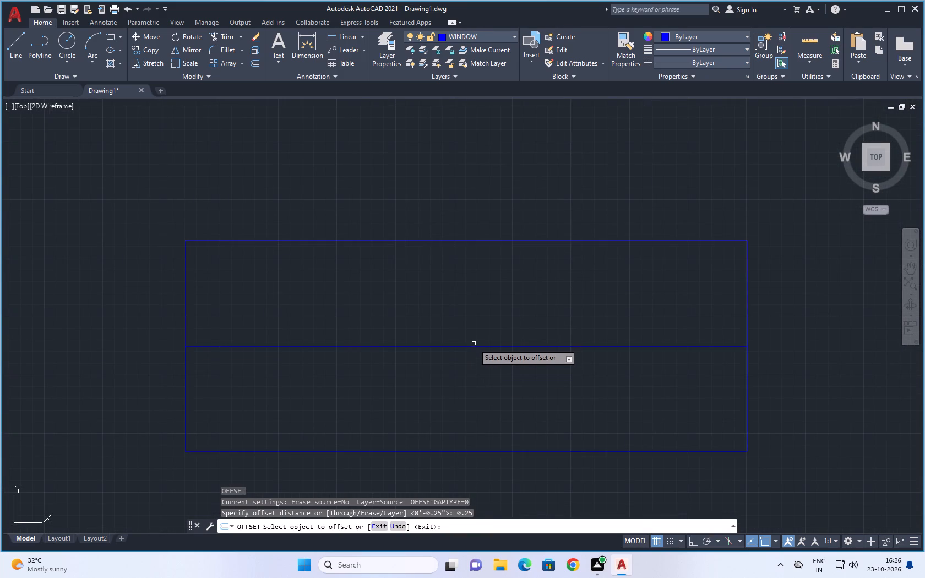
click(473, 347)
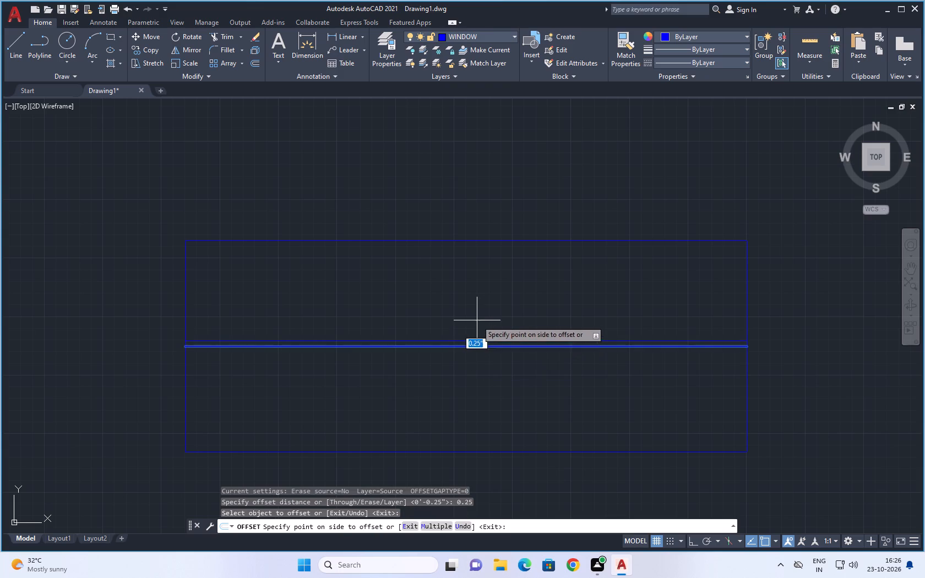
click(477, 320)
scroll(471, 346, up, 3)
click(471, 350)
click(470, 395)
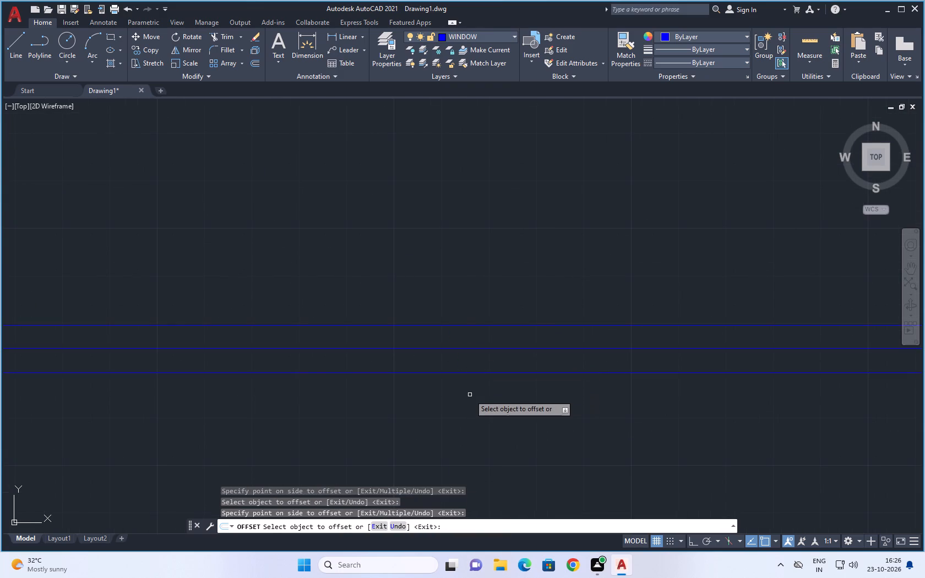
scroll(521, 381, down, 2)
key(Escape)
key(Escape)
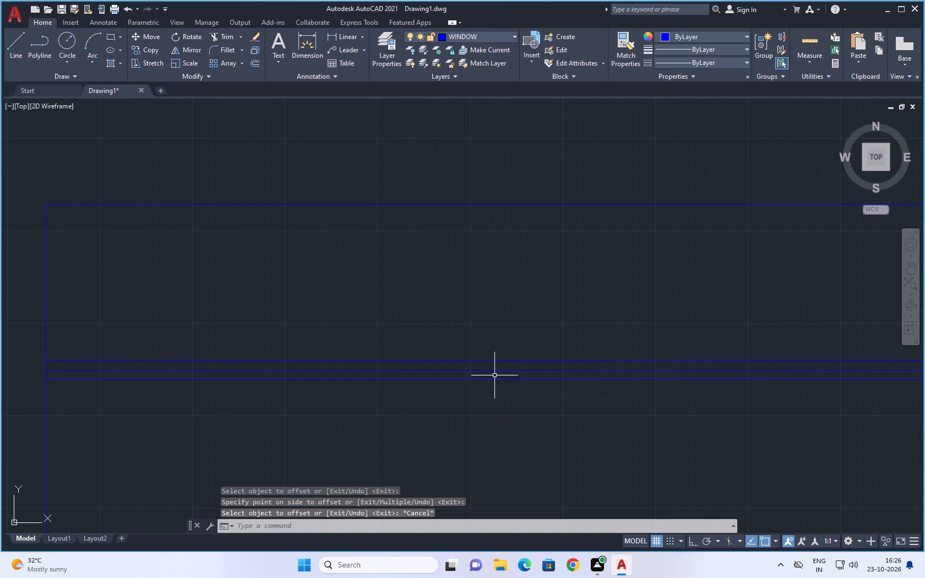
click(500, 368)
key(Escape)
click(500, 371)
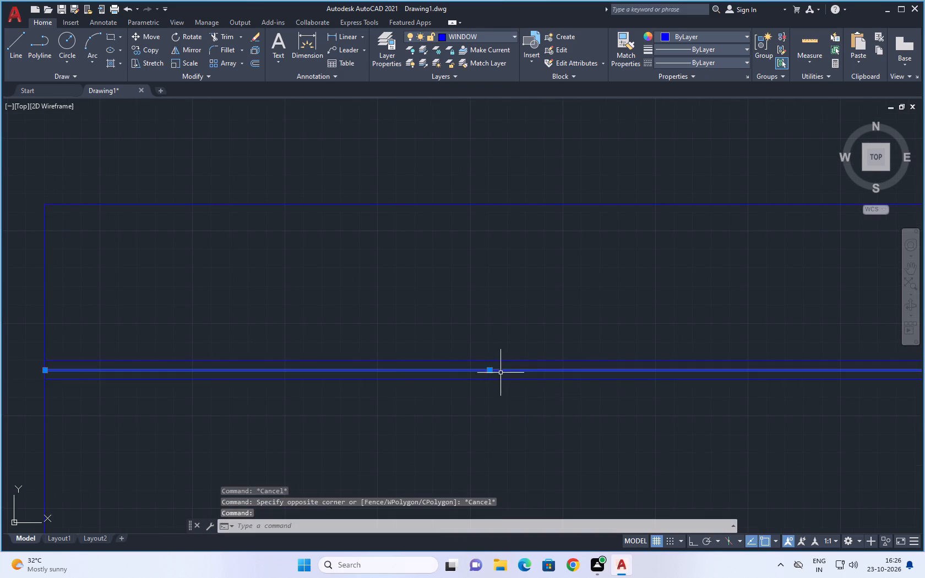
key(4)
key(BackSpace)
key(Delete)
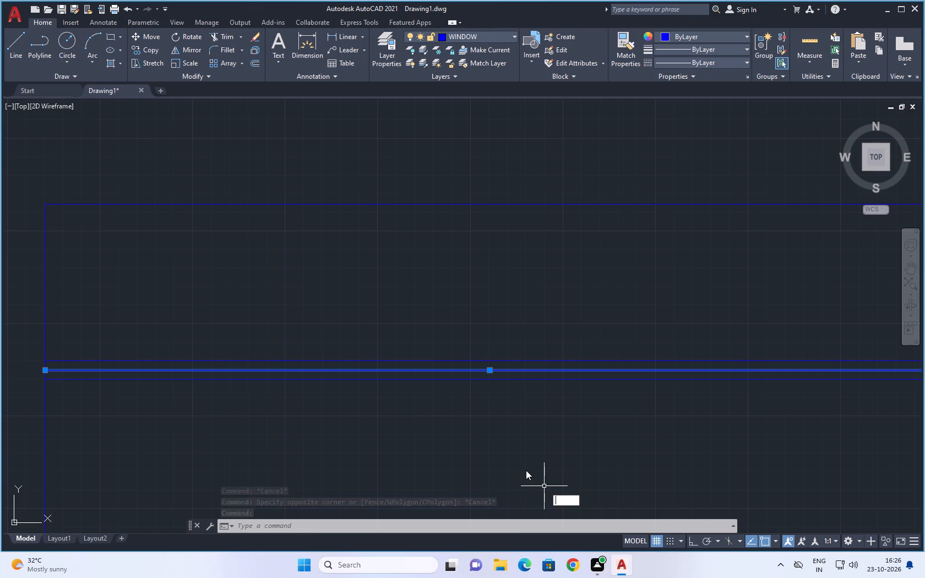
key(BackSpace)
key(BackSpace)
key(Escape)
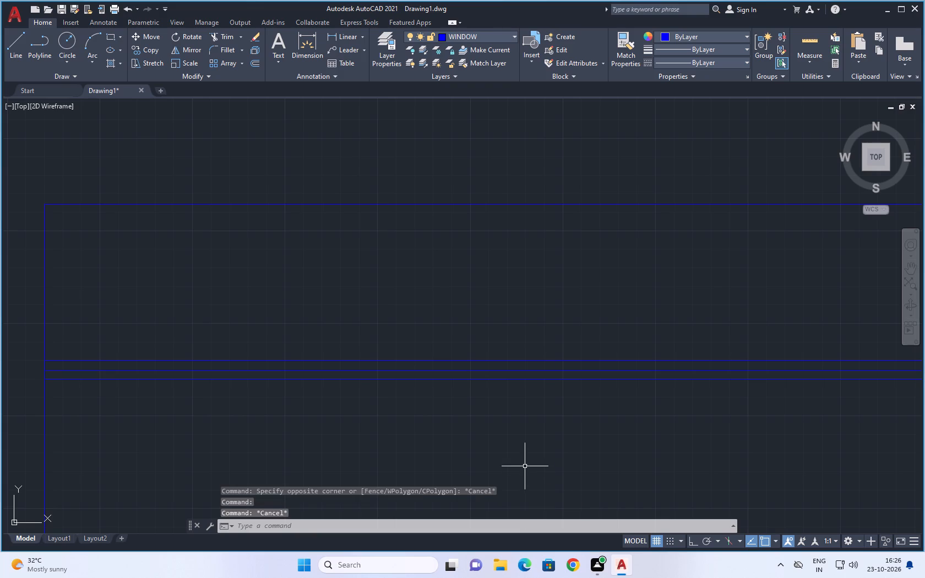
Delete the original centre line between the two offset lines of the 2' rectangle.
click(541, 370)
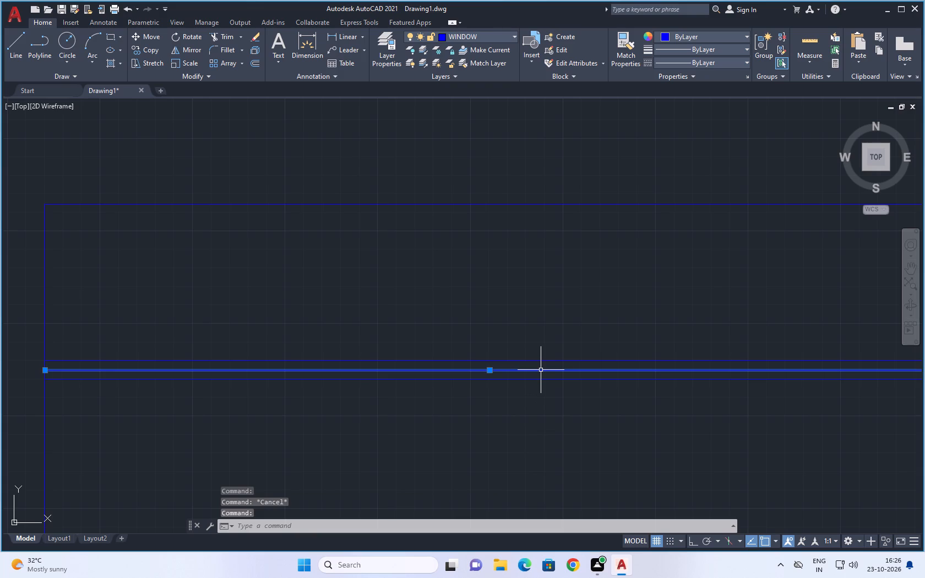
key(Delete)
Group the 2' rectangle and its two inner lines as one window symbol.
scroll(559, 362, down, 5)
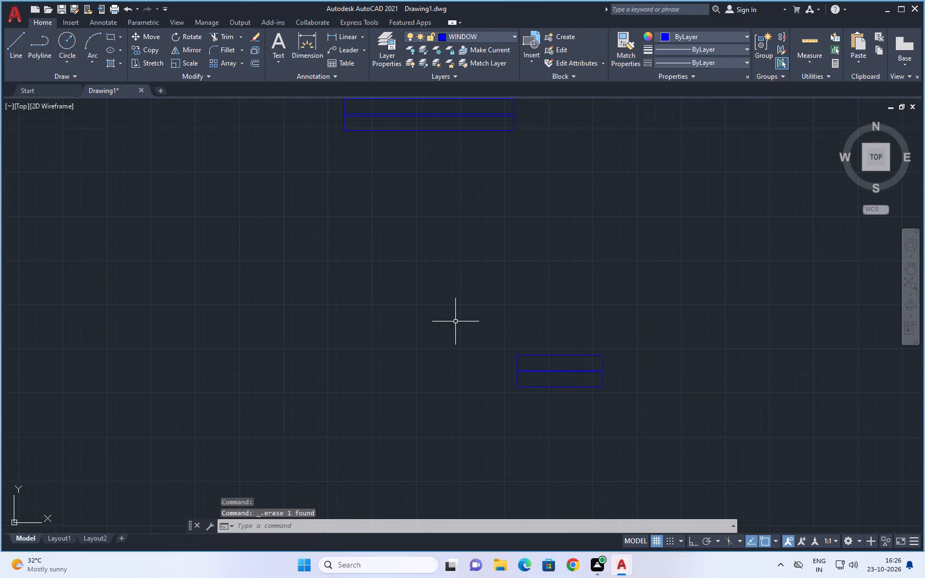
click(455, 321)
click(643, 431)
text(G)
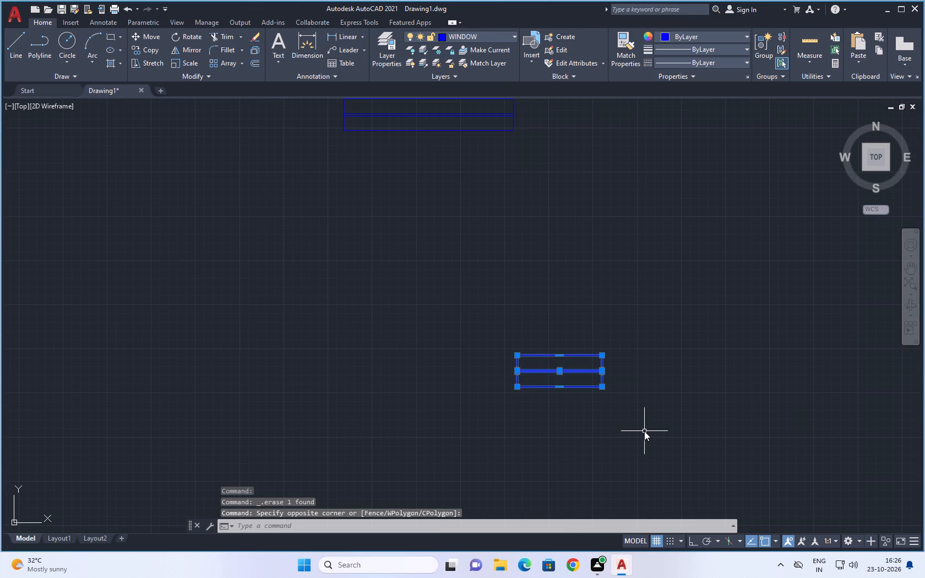
key(space)
Copy the 4' window symbol by its upper edge's midpoint into the bottom wall of the plan's lower-left room.
scroll(649, 420, down, 4)
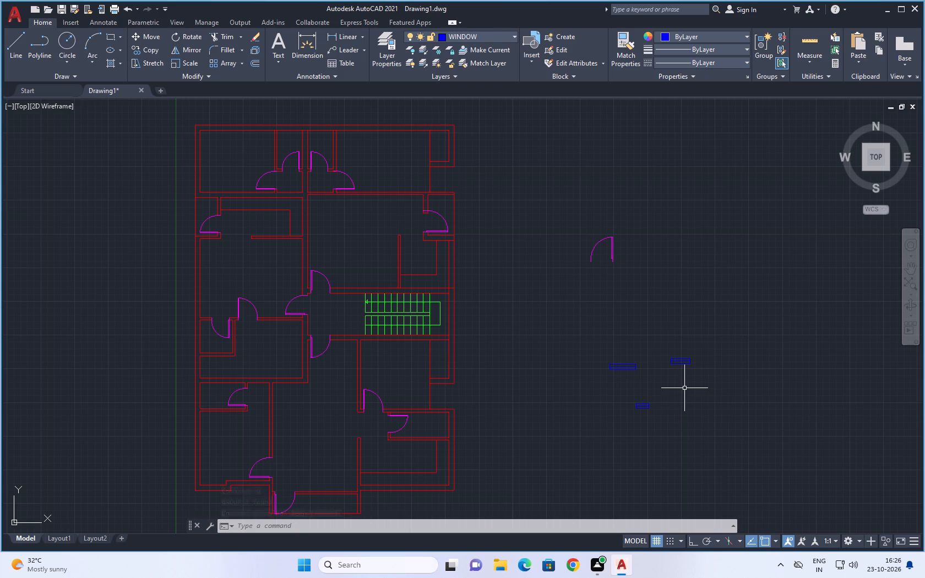
scroll(626, 345, up, 2)
click(677, 392)
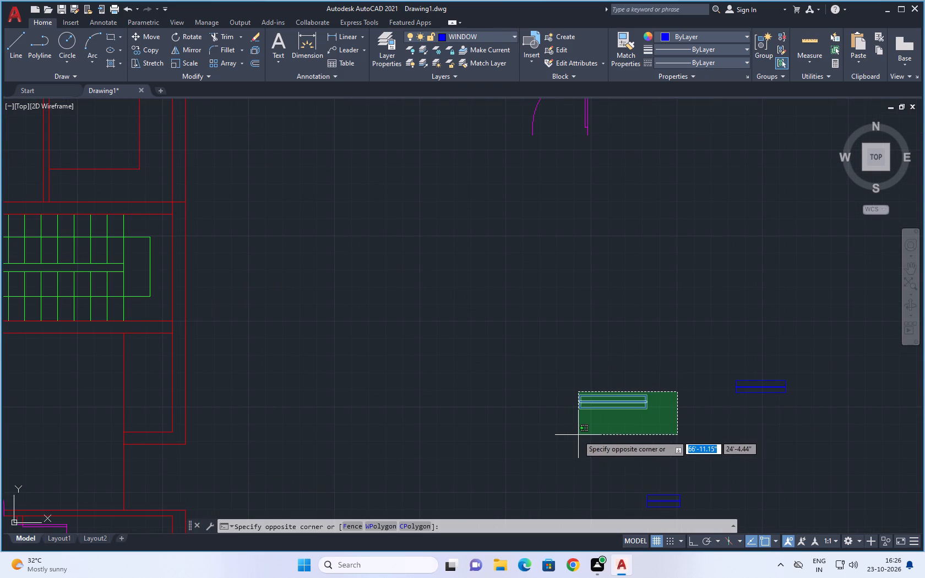
click(567, 436)
scroll(617, 401, up, 3)
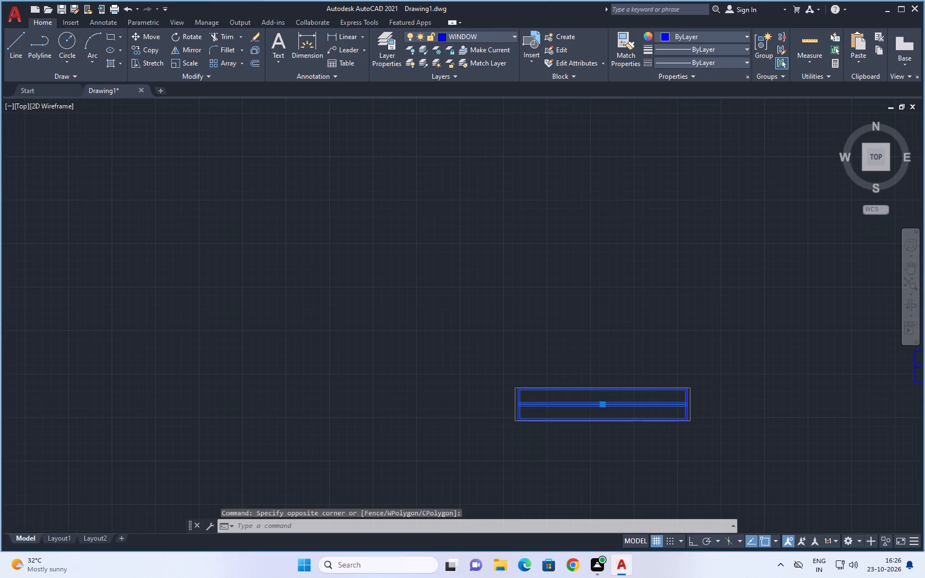
key(c)
key(o)
key(space)
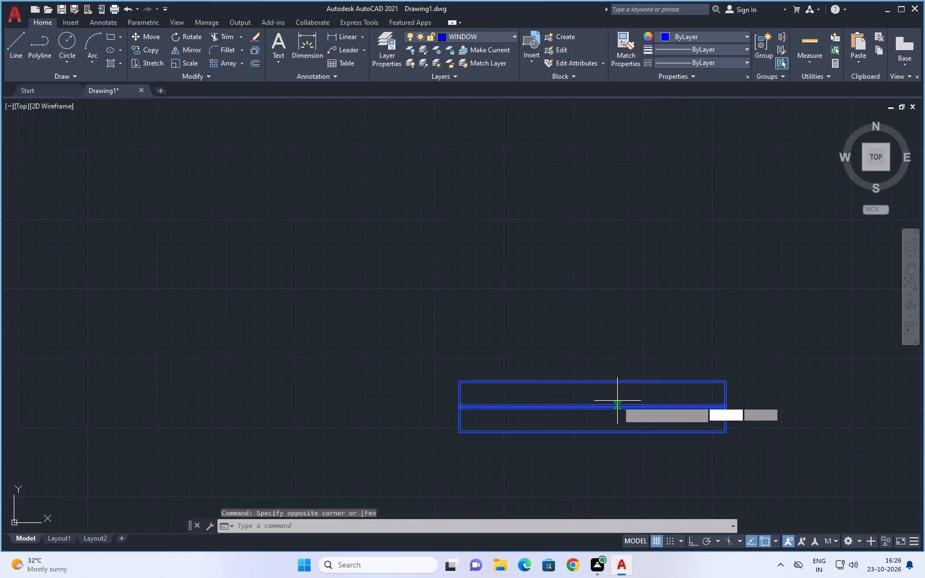
click(594, 381)
scroll(109, 344, down, 4)
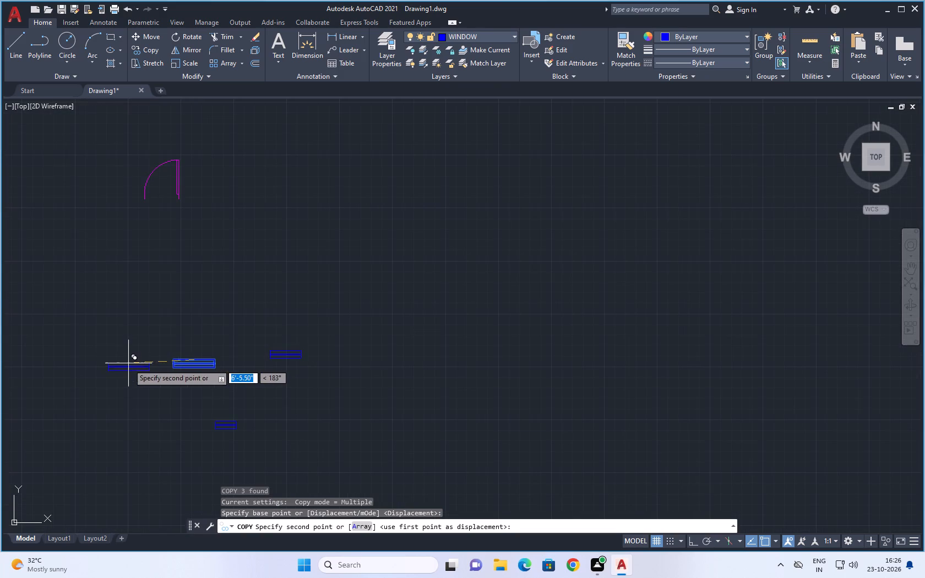
middle_drag(133, 367, 924, 201)
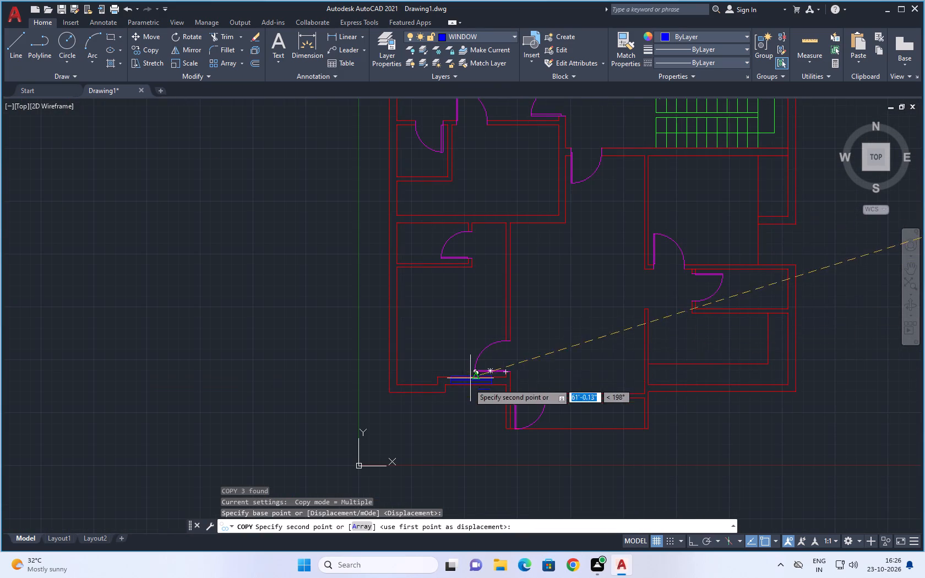
scroll(465, 389, up, 6)
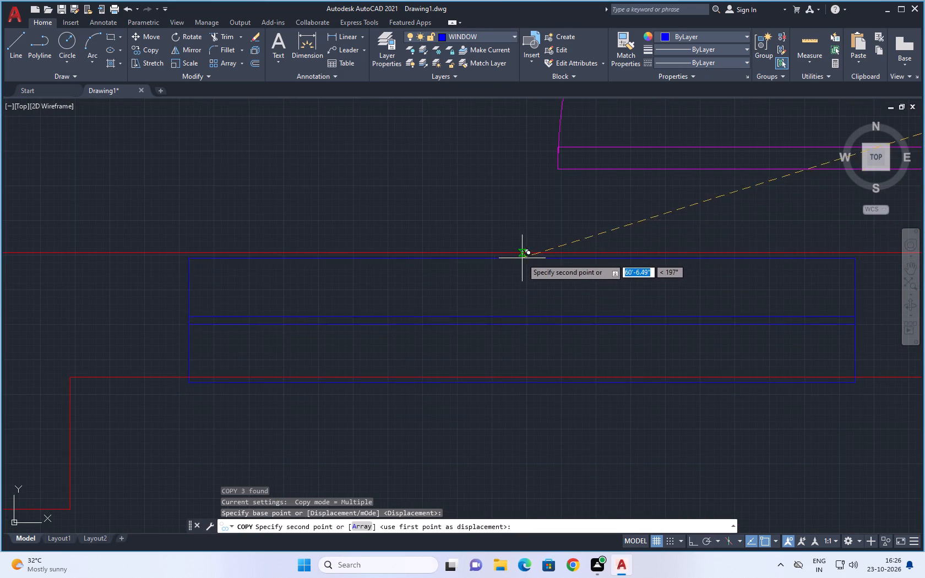
click(541, 252)
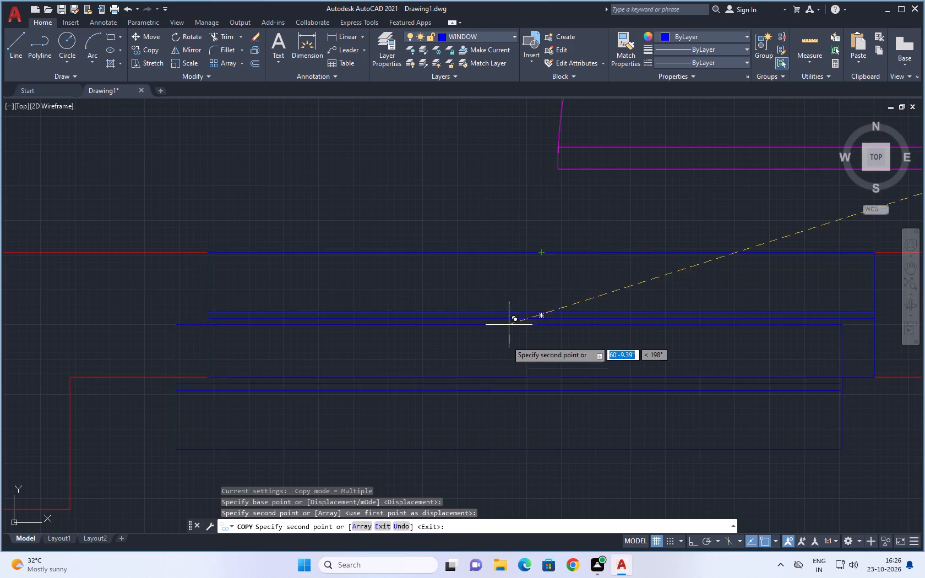
Place another copy of the 4' window symbol in the top exterior wall of the upper-left room.
scroll(505, 363, down, 8)
middle_drag(711, 215, 683, 309)
scroll(705, 235, down, 1)
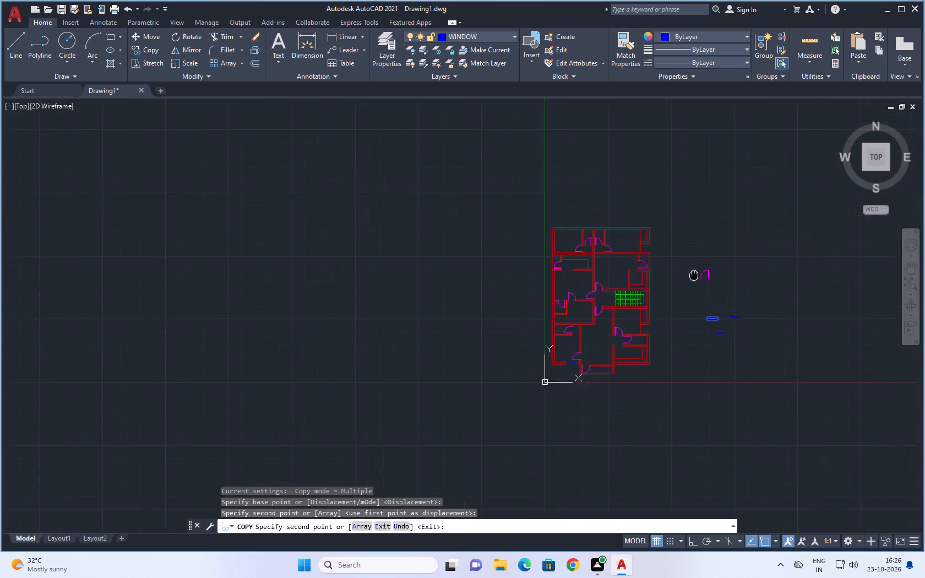
middle_drag(683, 309, 661, 377)
scroll(532, 342, up, 7)
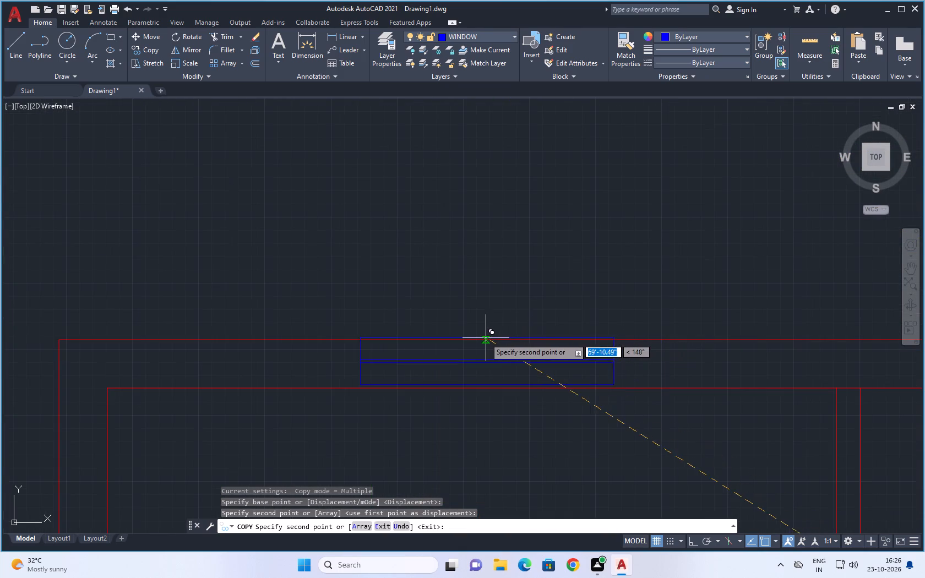
click(451, 339)
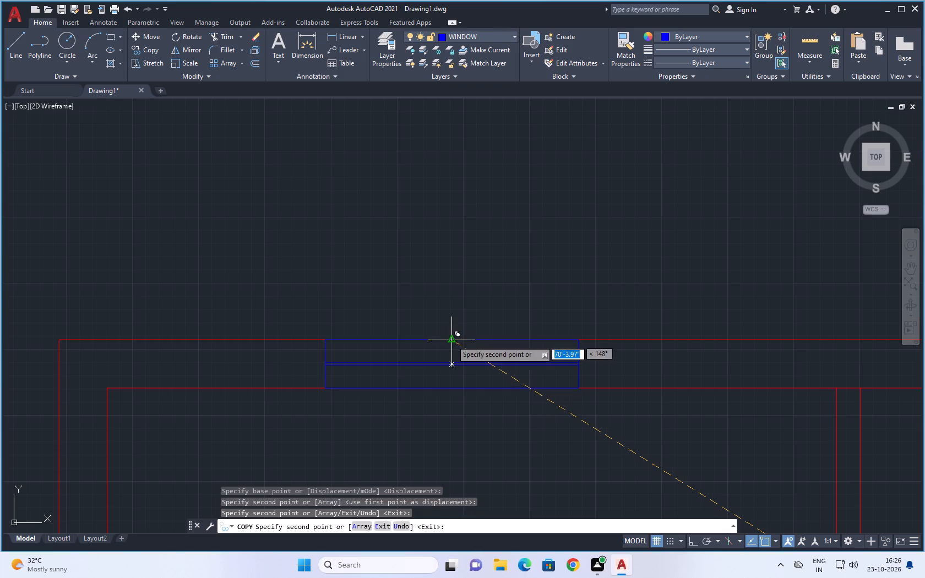
scroll(587, 278, down, 5)
middle_drag(757, 255, 755, 255)
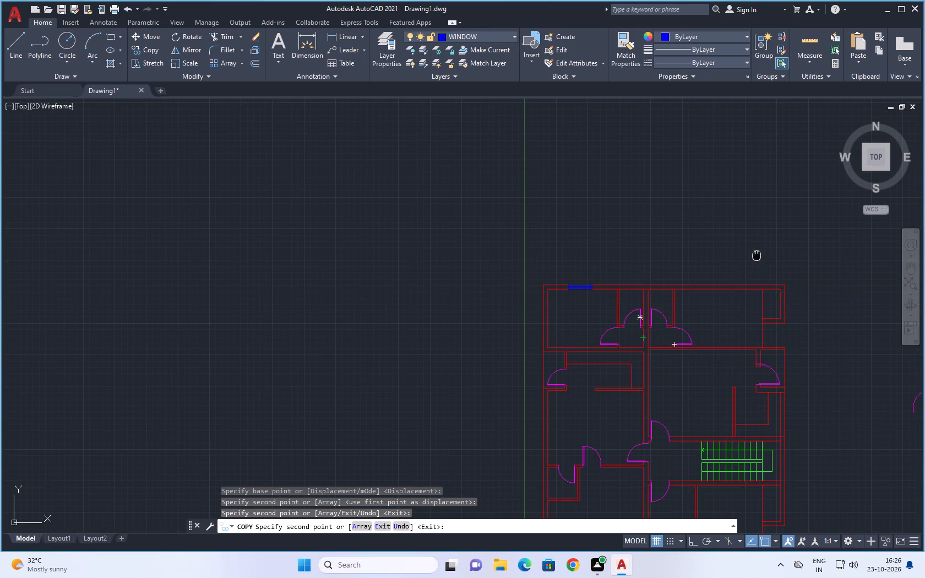
middle_drag(755, 255, 616, 255)
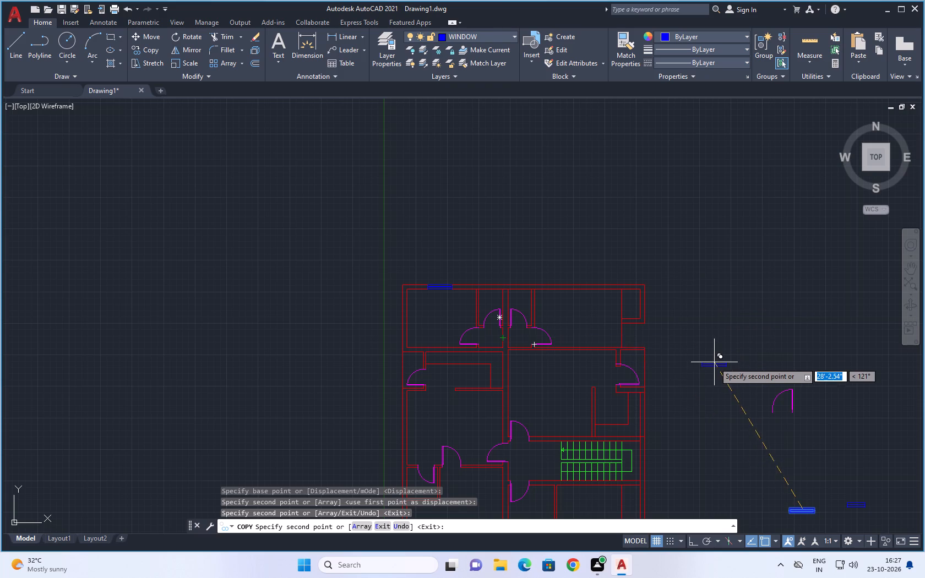
scroll(719, 376, down, 1)
middle_drag(717, 378, 632, 254)
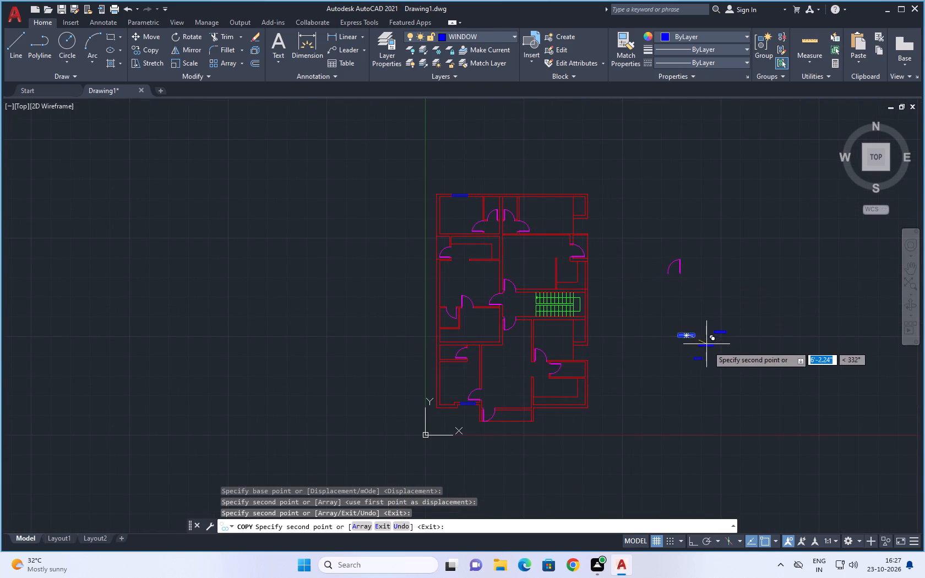
key(Escape)
key(Escape)
Rotate the original 4' window symbol beside the plan about its lower-right corner so it stands vertically.
middle_drag(685, 324, 682, 276)
scroll(695, 302, up, 3)
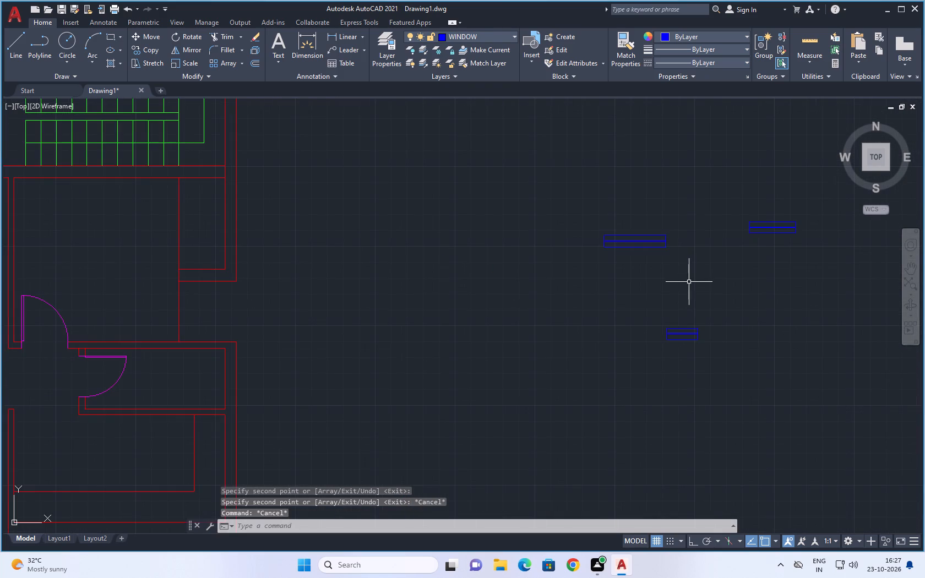
click(687, 209)
click(580, 273)
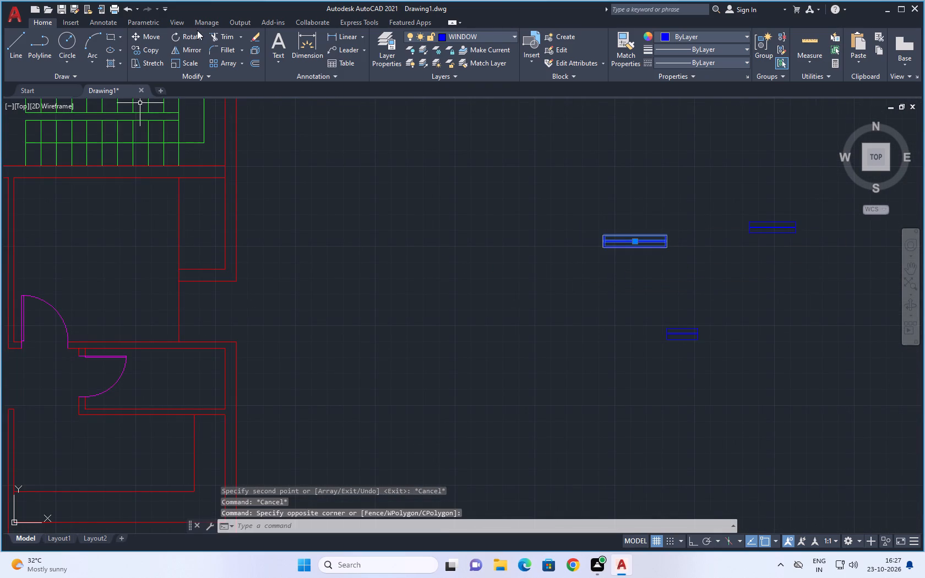
click(177, 36)
scroll(663, 281, up, 2)
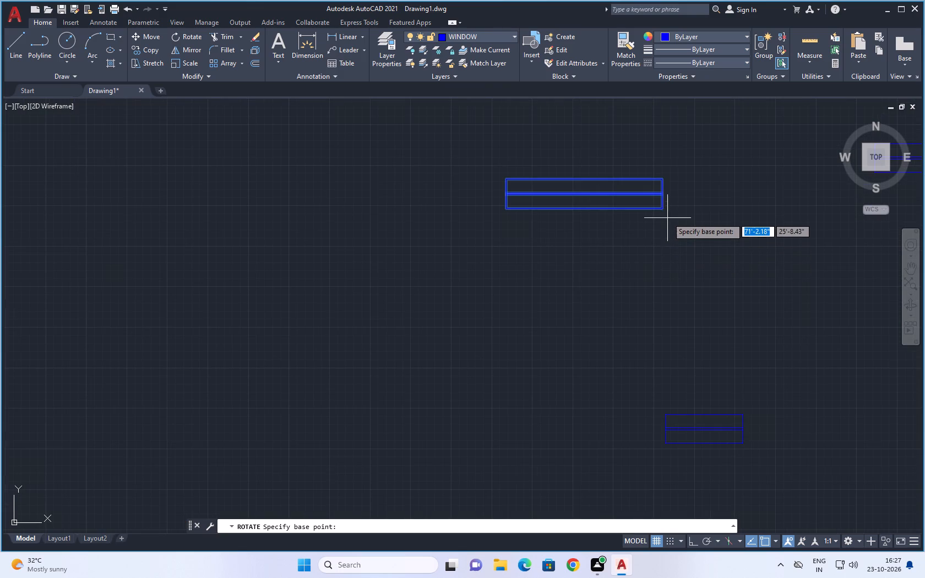
click(665, 209)
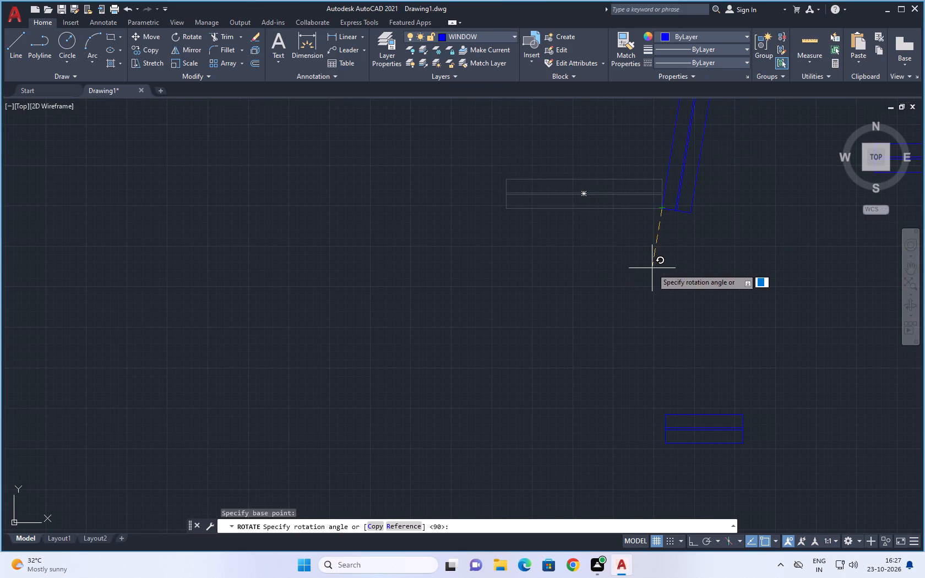
click(661, 269)
Copy the vertical 4' window by its left edge's midpoint into the upper-right room's east wall, just below the projecting corner recess.
scroll(681, 269, down, 2)
middle_drag(699, 269, 677, 315)
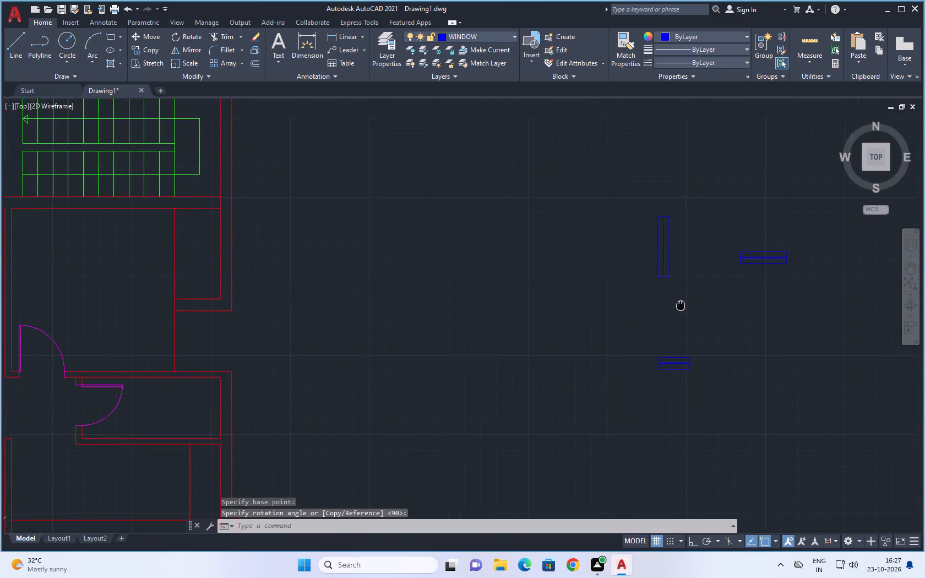
middle_drag(677, 315, 675, 319)
drag(701, 186, 697, 197)
click(626, 324)
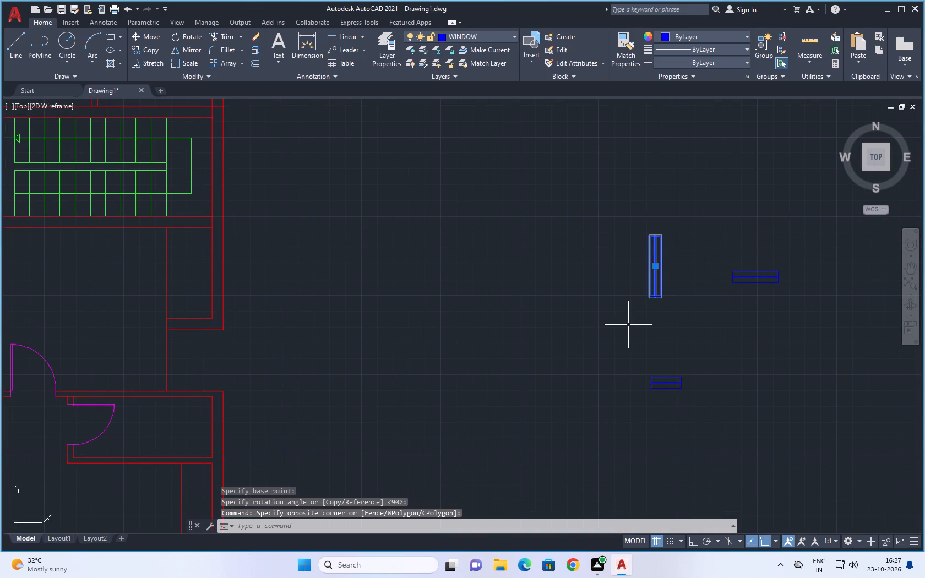
key(c)
text(O)
key(space)
scroll(644, 272, up, 2)
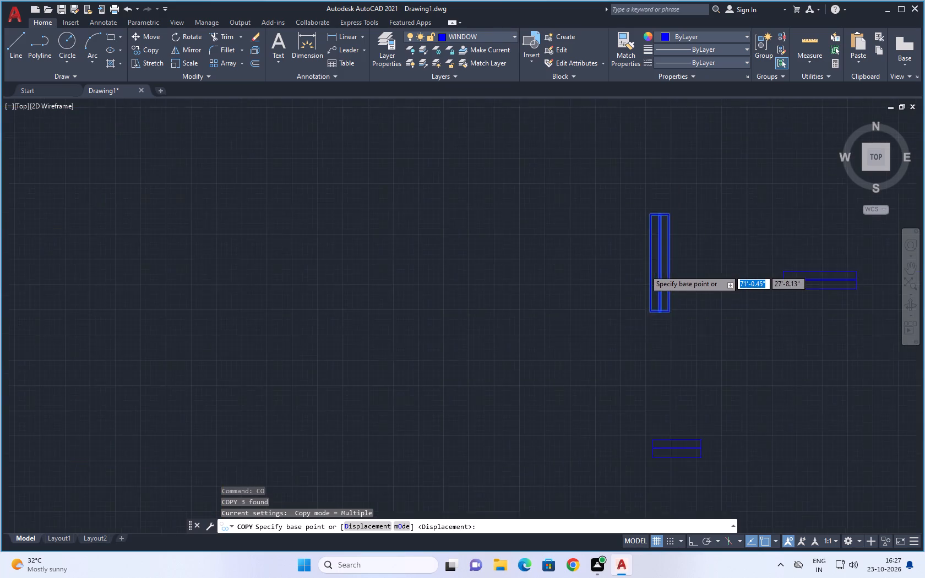
click(654, 258)
scroll(319, 236, down, 5)
middle_drag(290, 253, 371, 282)
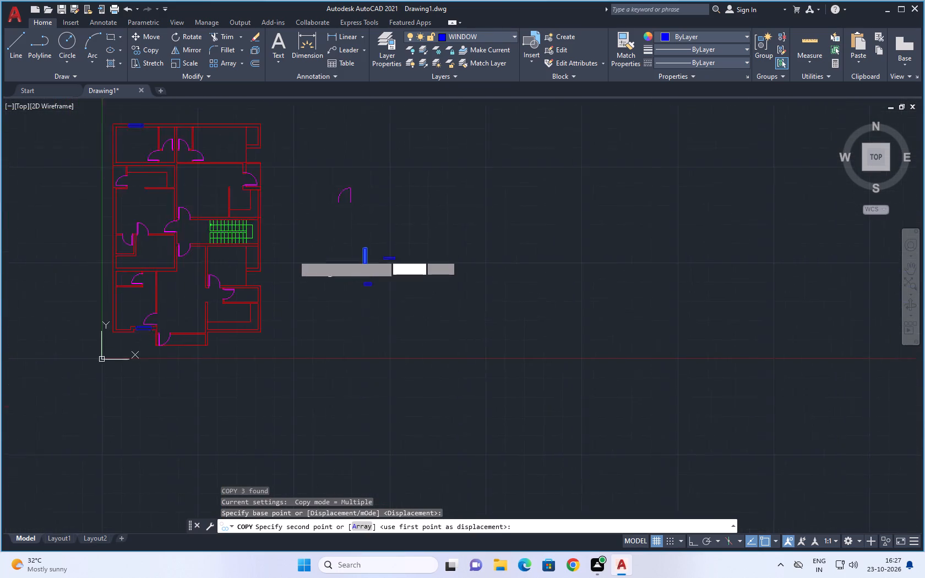
middle_drag(371, 282, 476, 297)
middle_drag(418, 200, 425, 336)
scroll(413, 314, up, 1)
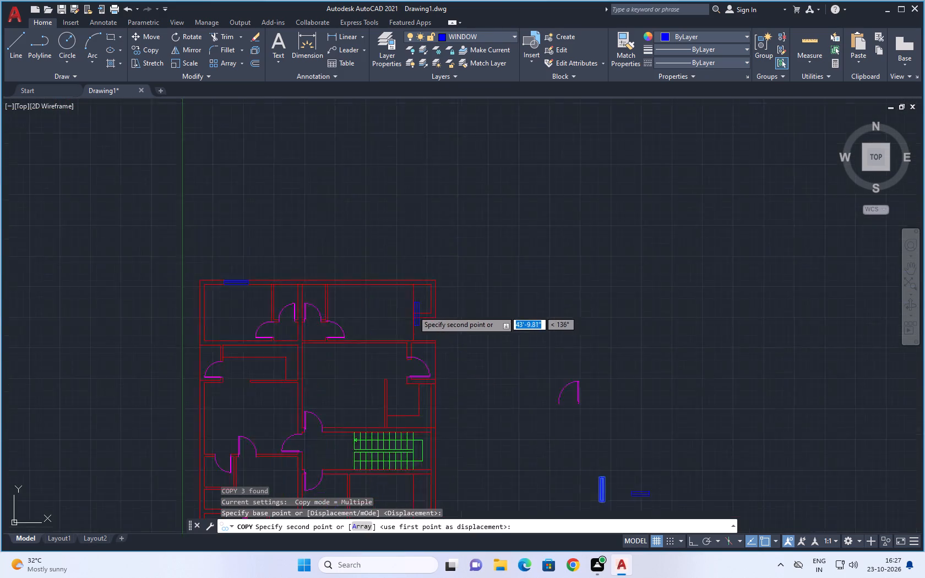
scroll(413, 310, up, 3)
scroll(418, 368, up, 2)
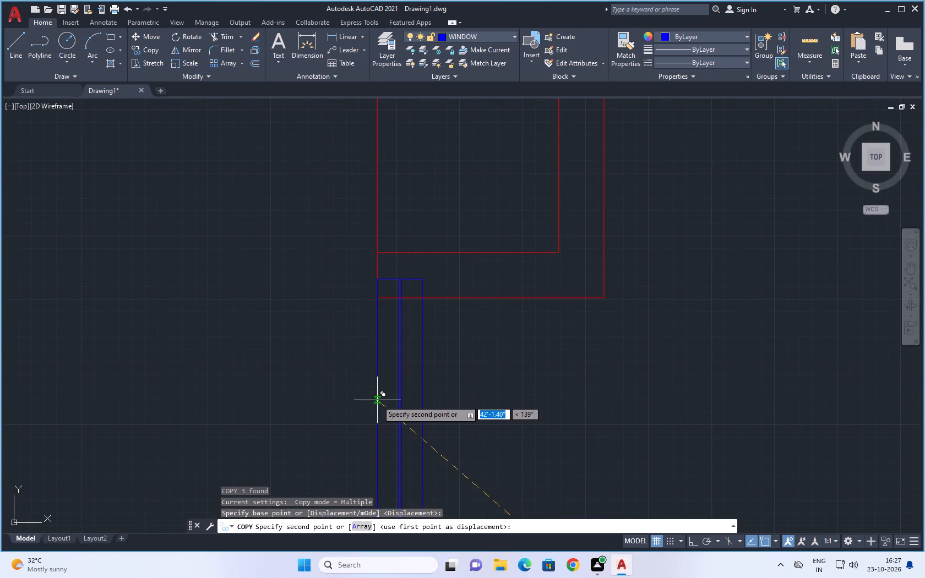
scroll(377, 400, down, 2)
middle_drag(378, 397, 380, 336)
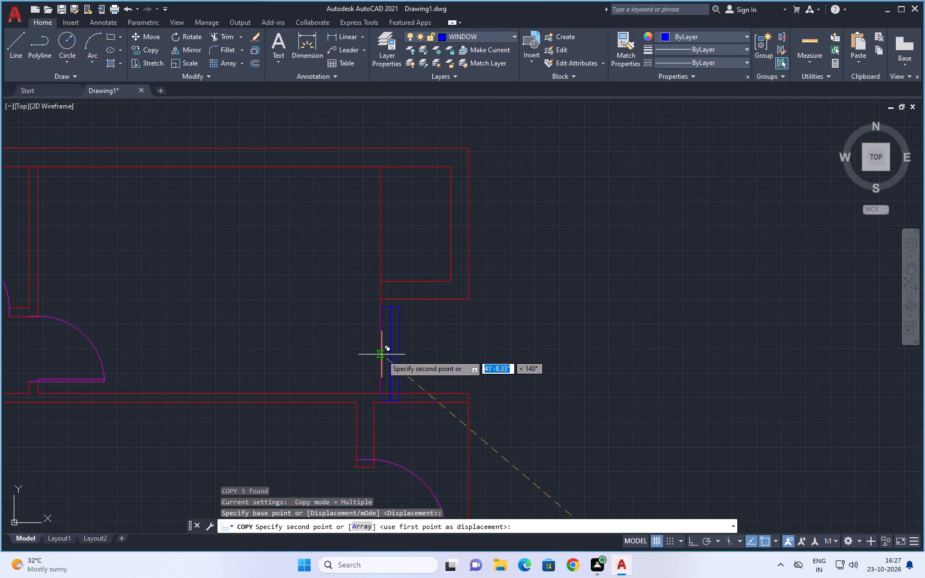
scroll(380, 352, up, 3)
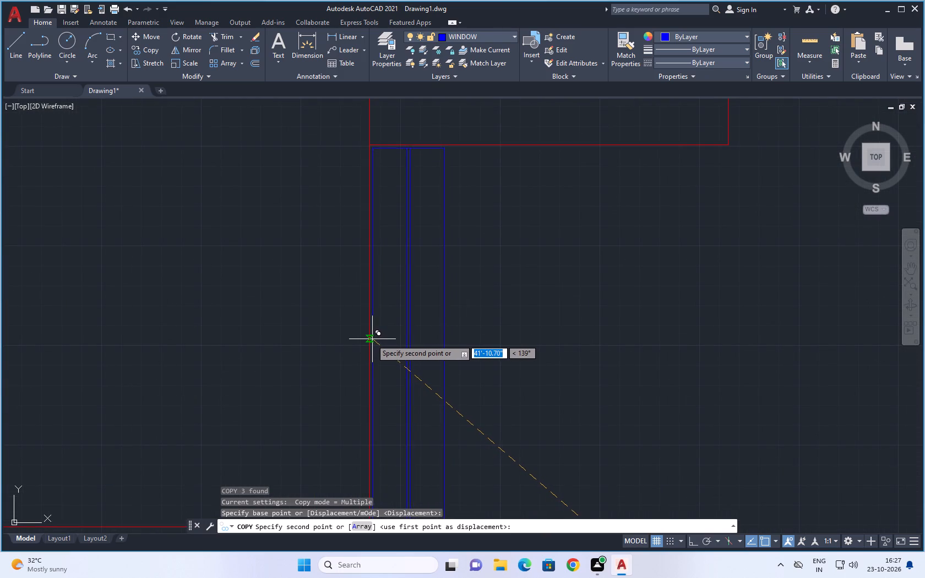
click(370, 339)
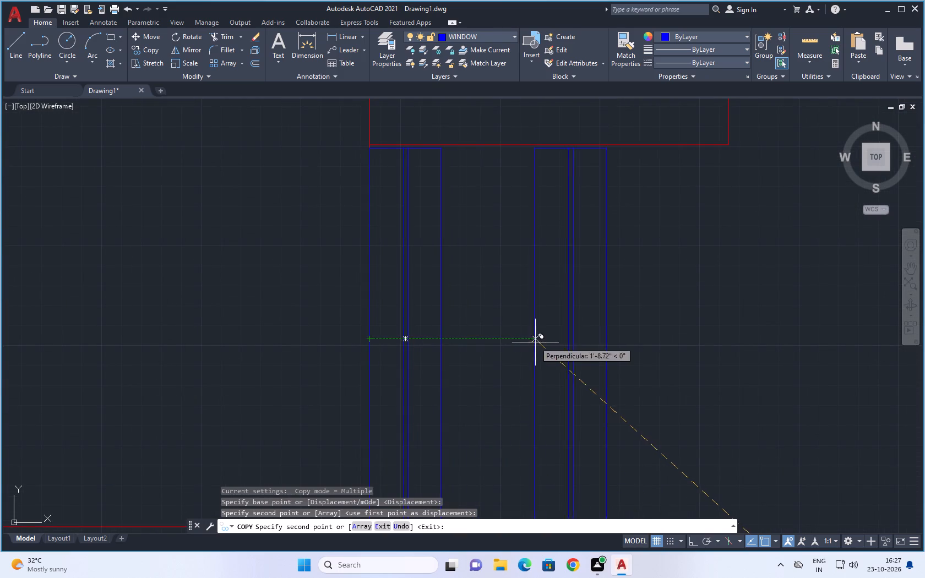
Check how the placed vertical window fits between the walls above and below it in the upper-right room.
scroll(535, 343, down, 2)
middle_drag(544, 349, 532, 309)
scroll(553, 346, up, 2)
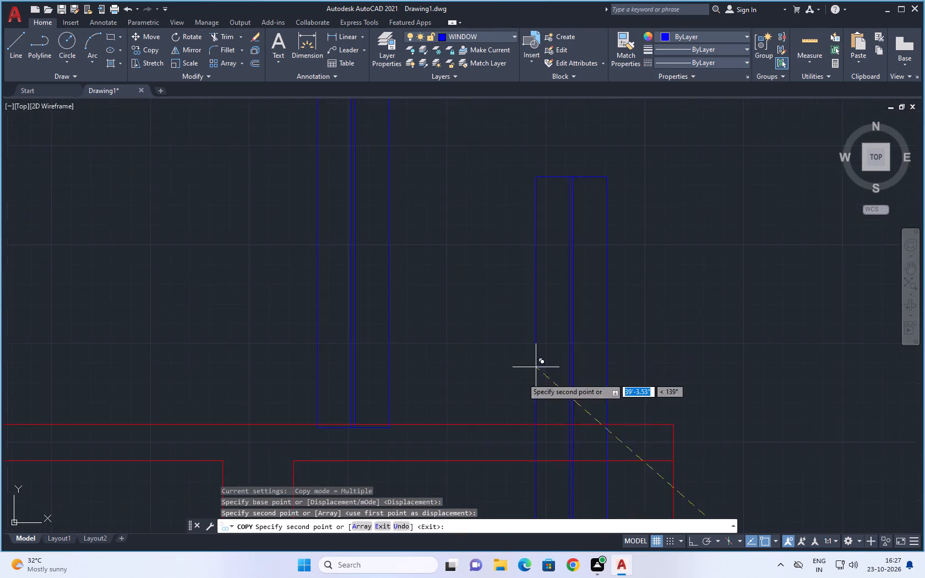
scroll(520, 379, up, 1)
middle_drag(444, 411, 445, 406)
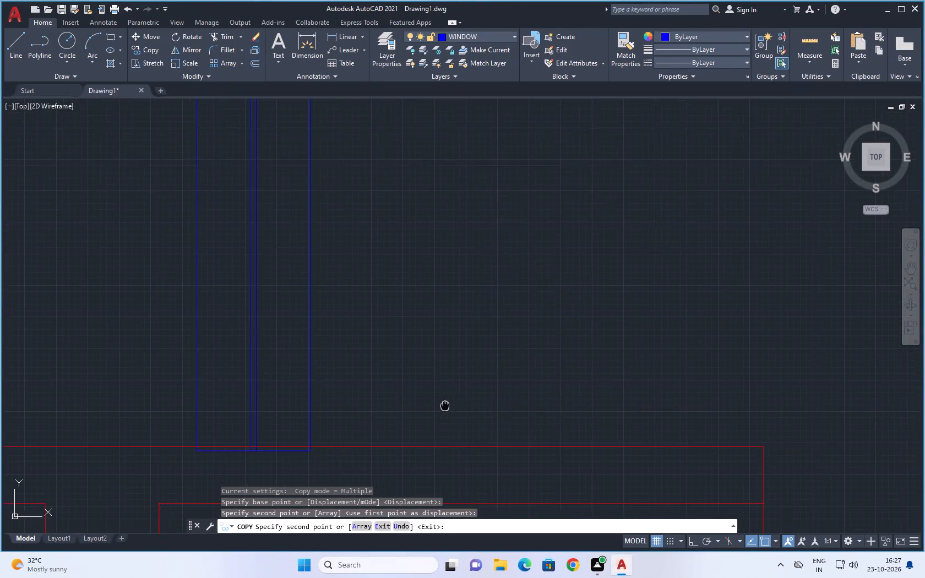
scroll(483, 383, down, 3)
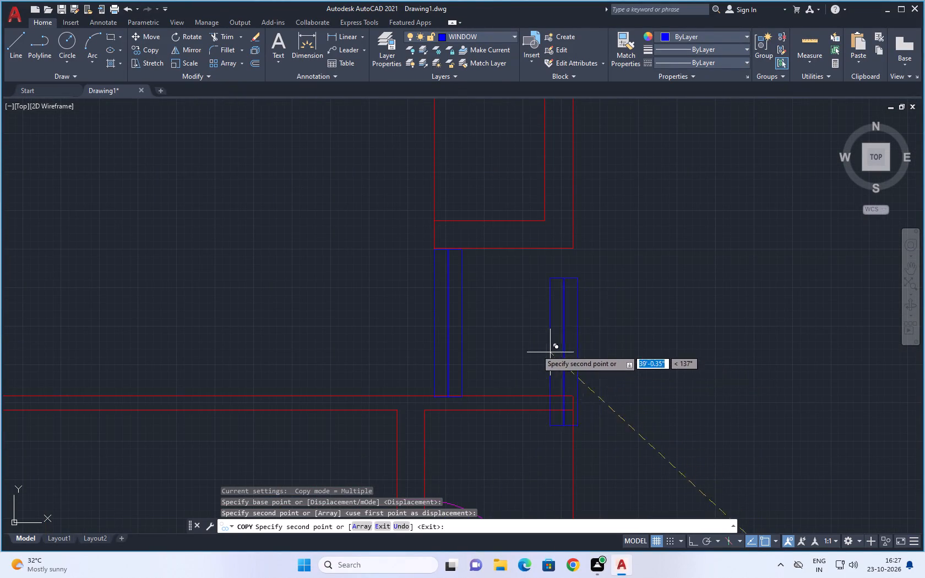
scroll(438, 279, up, 5)
scroll(681, 295, down, 2)
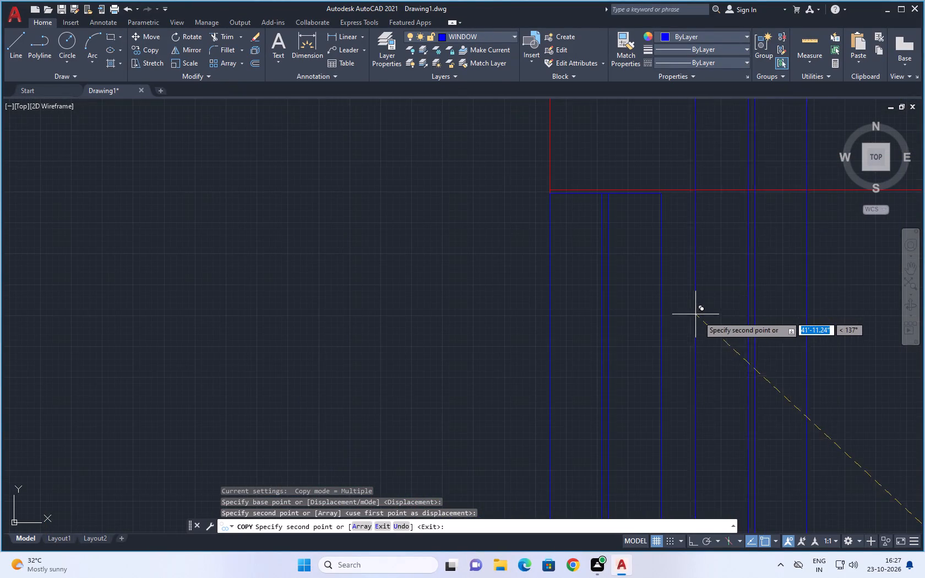
middle_drag(719, 318, 665, 364)
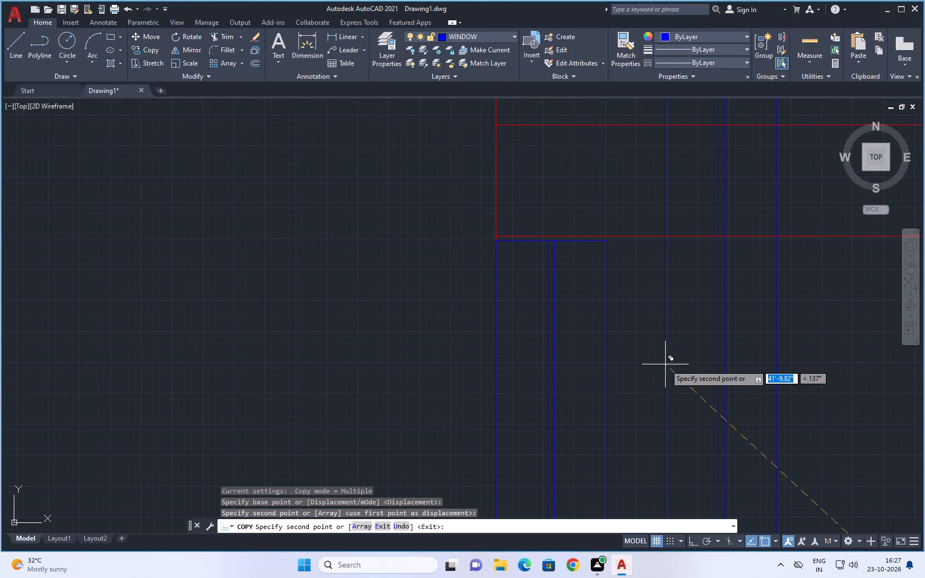
scroll(665, 364, down, 4)
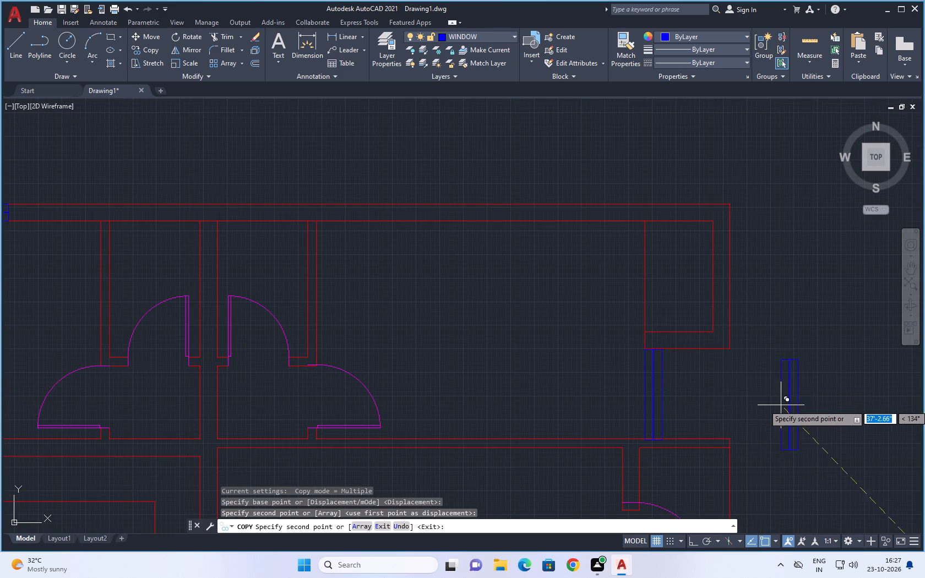
Place a copy of the vertical 4' window in the west exterior wall of the middle-left room above the small closet.
middle_drag(772, 389, 711, 286)
scroll(720, 320, down, 2)
middle_drag(741, 363, 648, 248)
middle_drag(616, 221, 610, 217)
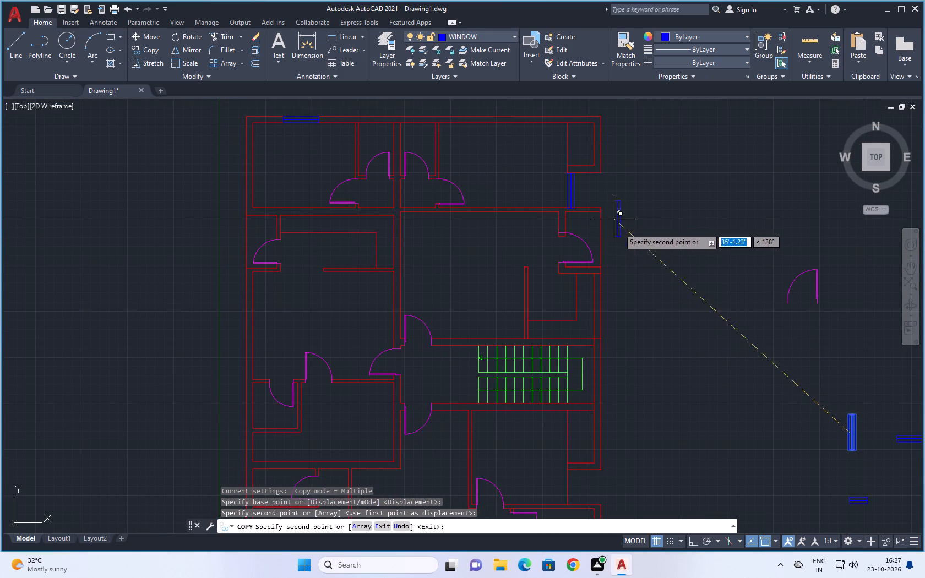
middle_drag(655, 339, 659, 231)
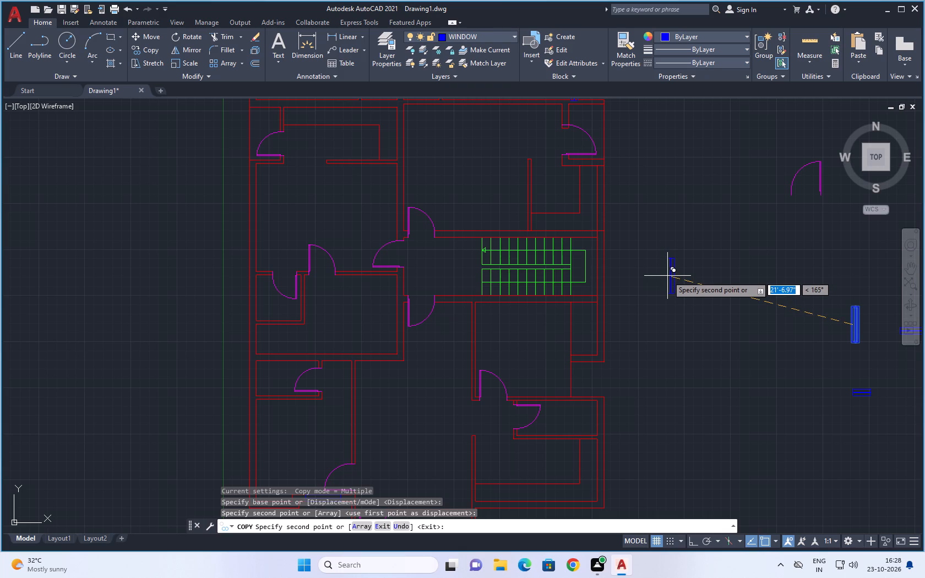
scroll(667, 276, down, 1)
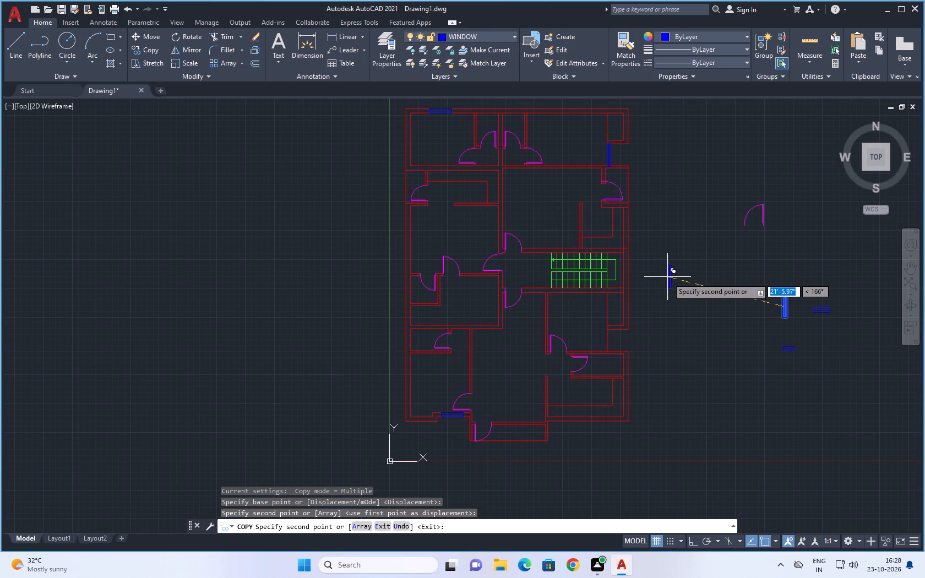
middle_drag(667, 277, 488, 285)
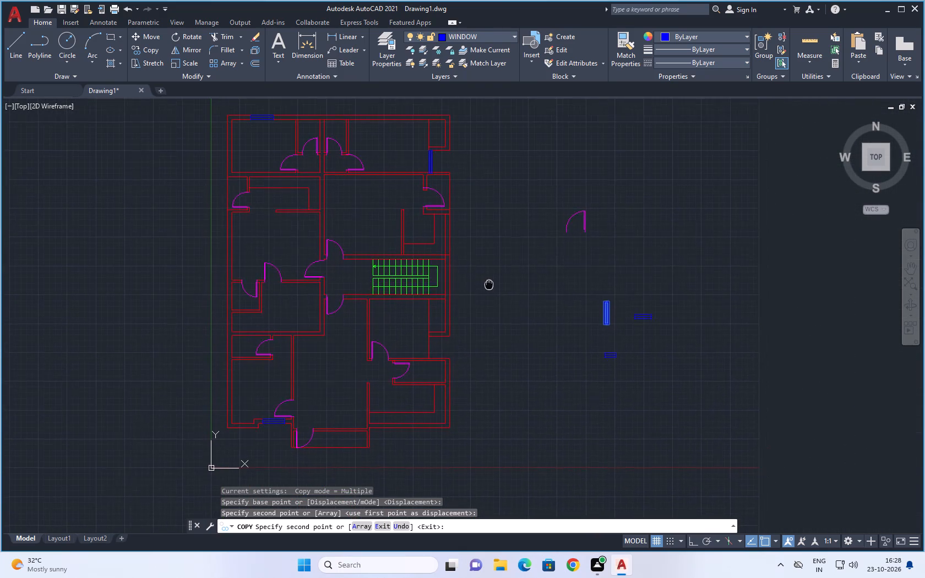
middle_drag(488, 285, 488, 286)
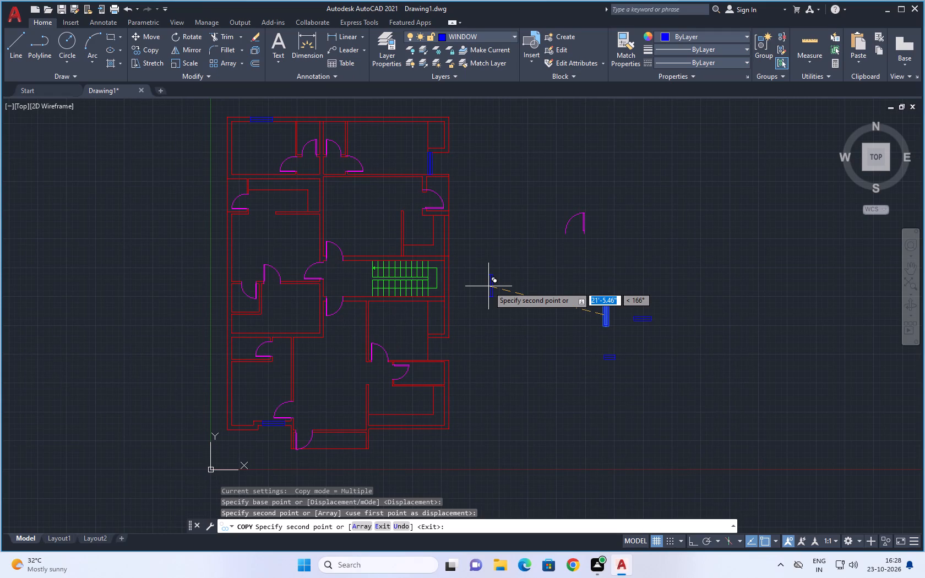
scroll(498, 309, down, 1)
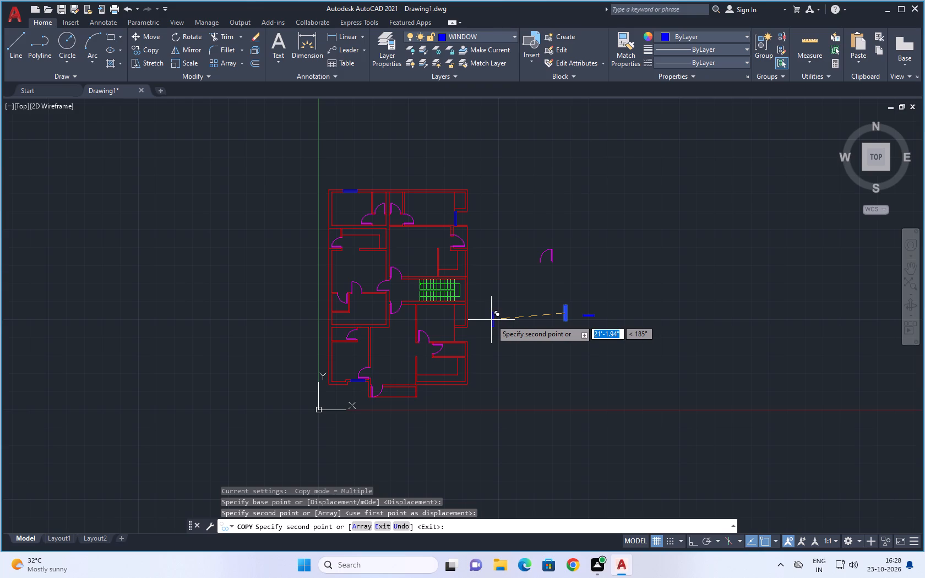
scroll(295, 291, up, 1)
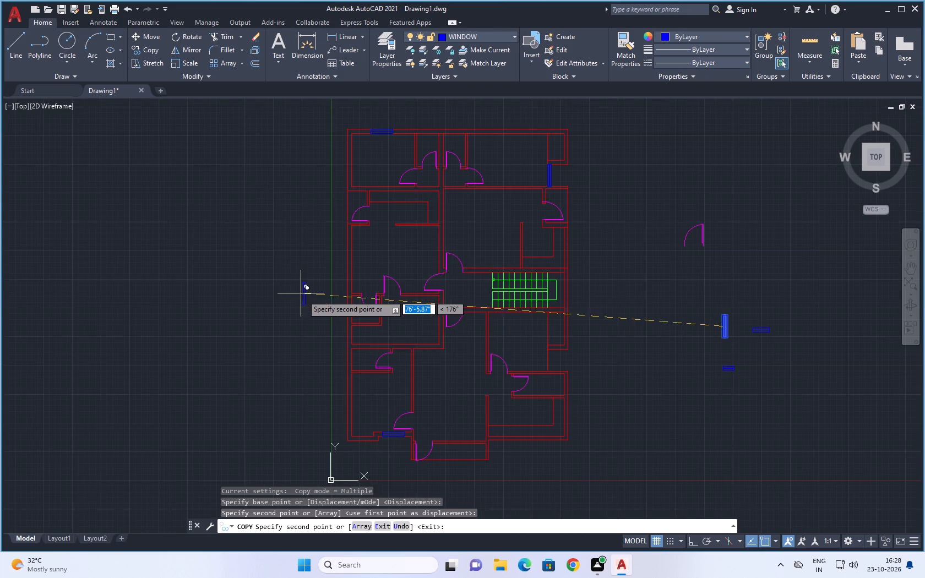
scroll(324, 268, up, 2)
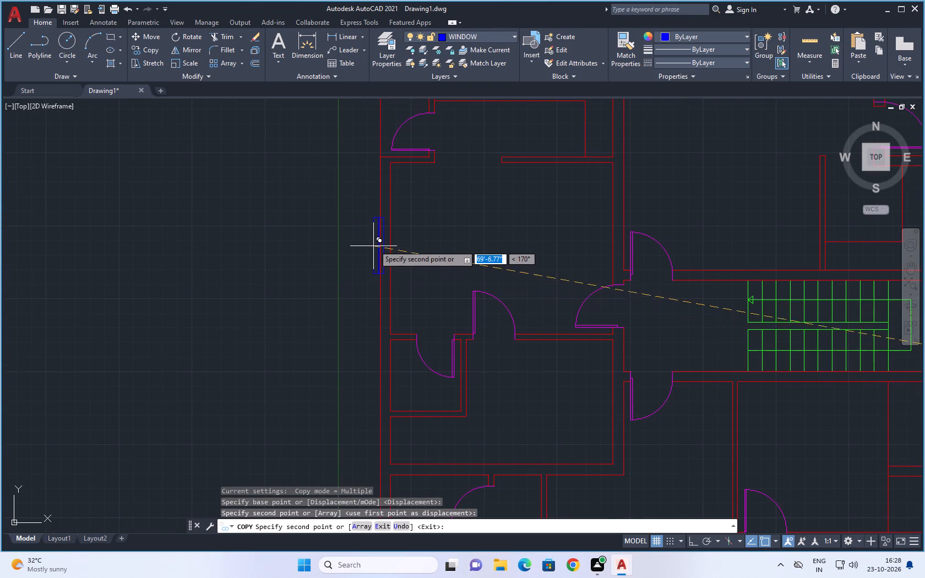
scroll(381, 241, up, 3)
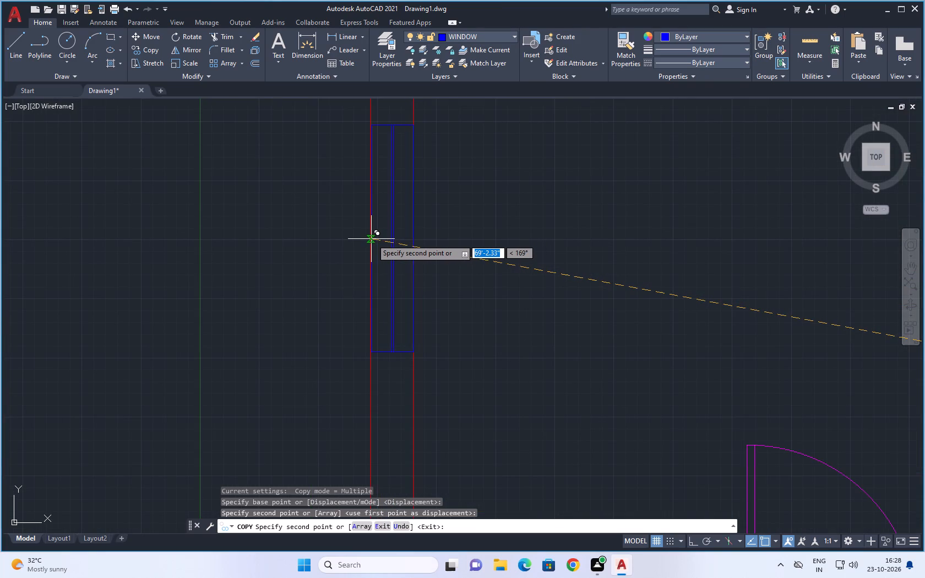
click(371, 239)
Place another copy of the vertical 4' window in the west exterior wall of the lower-left room and end copying.
scroll(299, 261, down, 3)
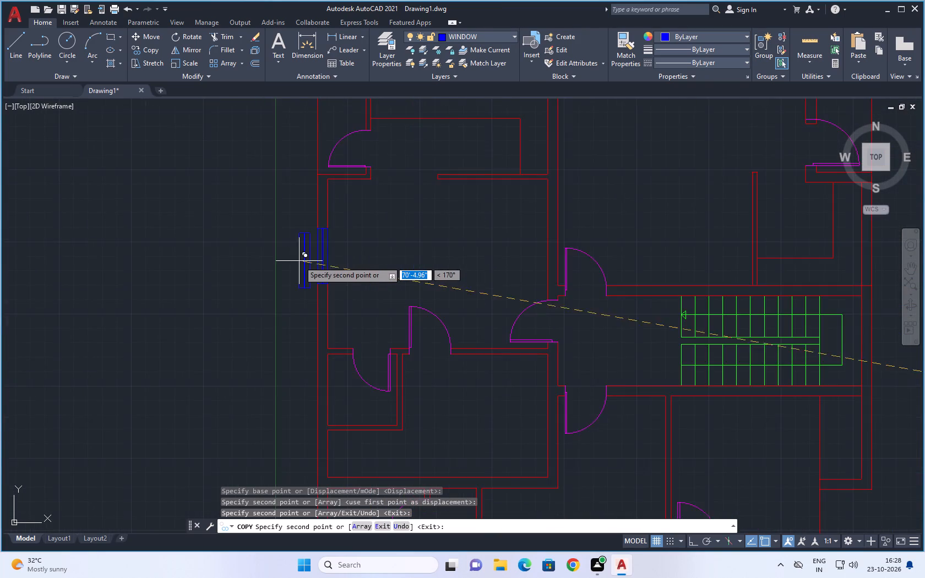
scroll(299, 264, down, 1)
middle_drag(294, 253, 318, 375)
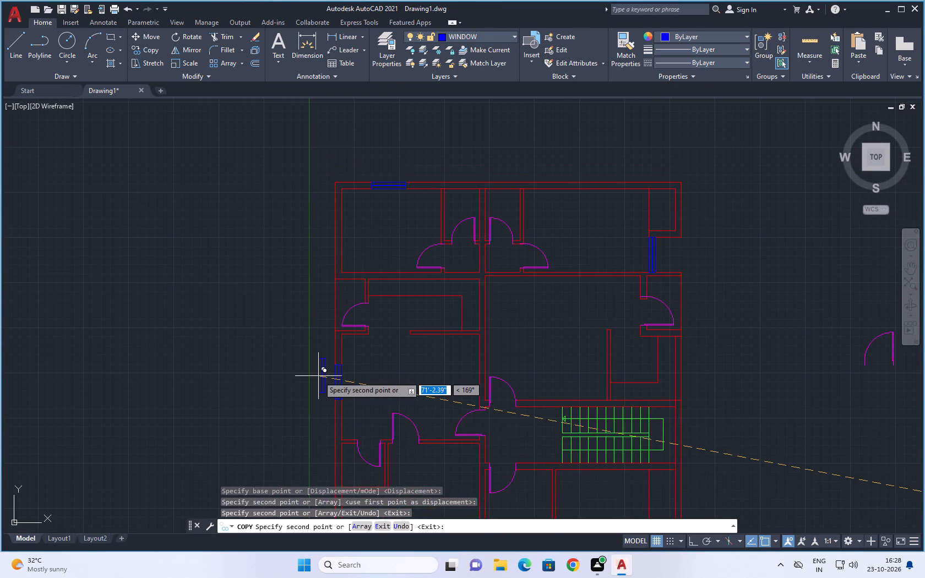
middle_drag(304, 337, 304, 163)
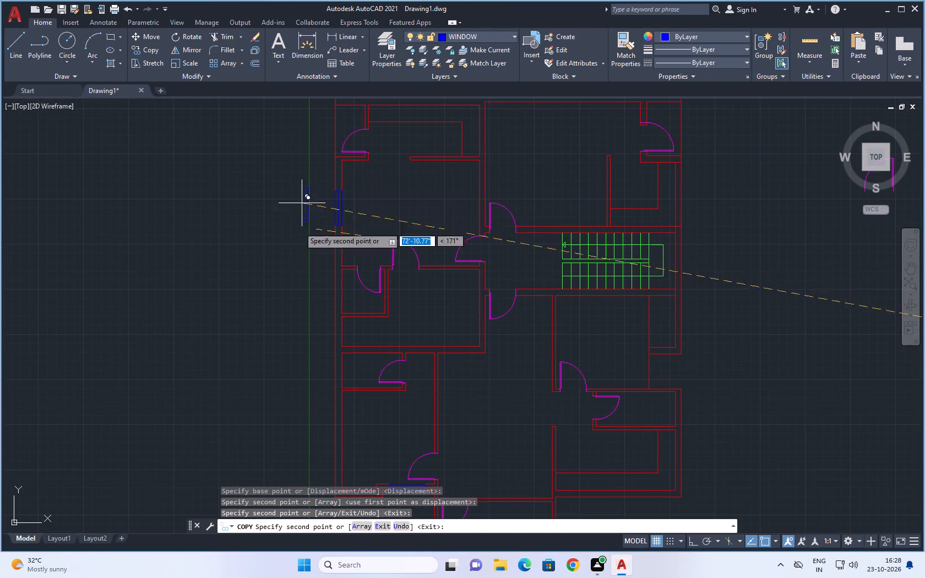
middle_drag(291, 365, 302, 201)
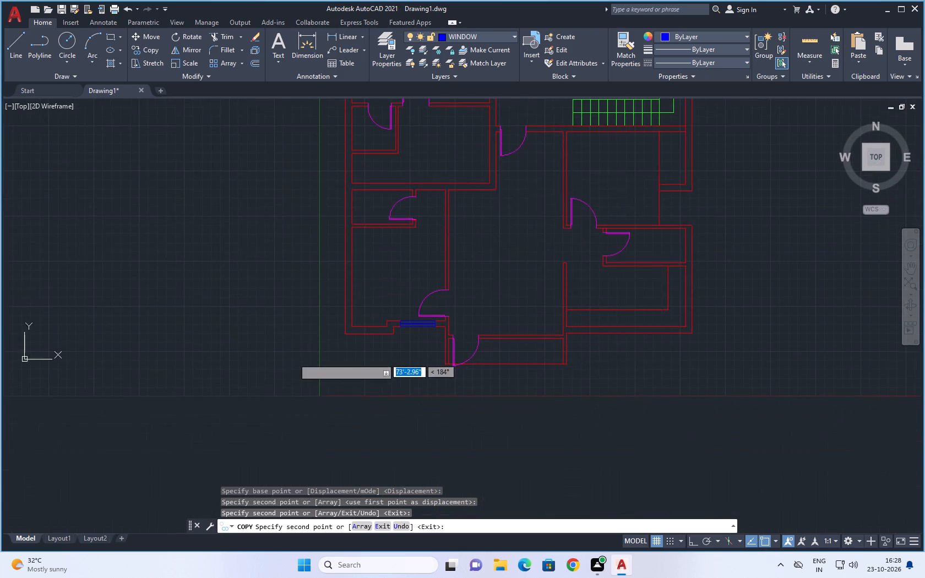
click(346, 270)
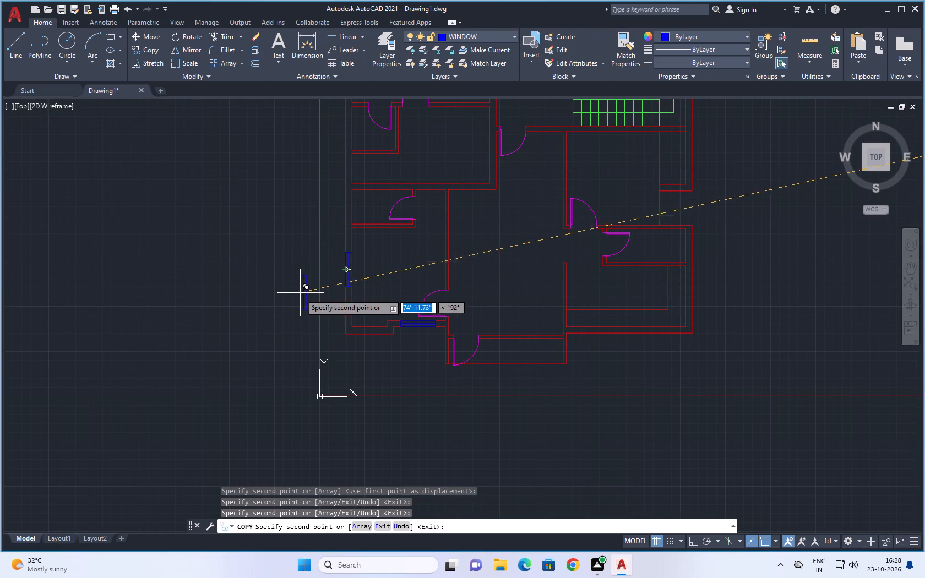
middle_drag(730, 339, 662, 352)
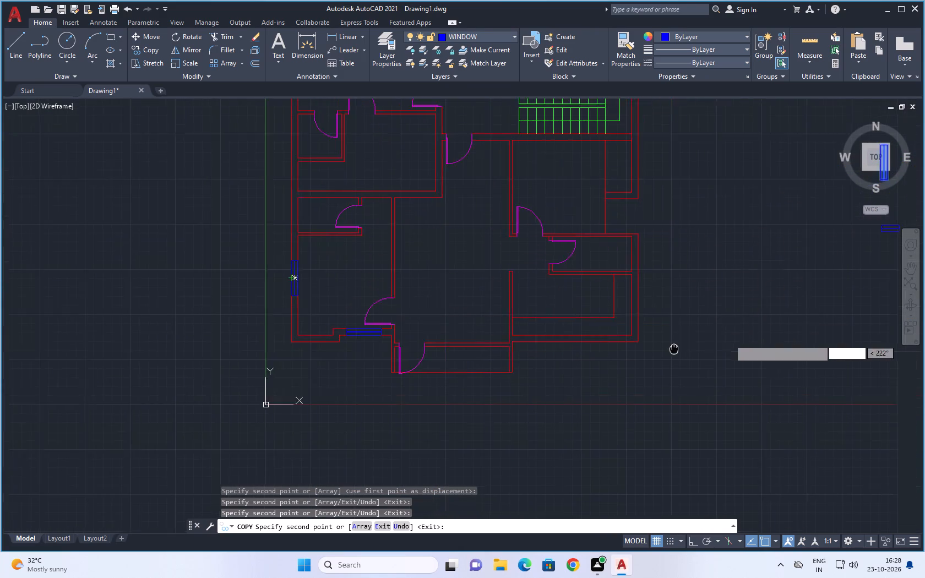
middle_drag(662, 352, 653, 358)
key(Escape)
key(Escape)
Review the windows placed across the floor plan and the source window symbols beside it.
middle_drag(721, 308, 682, 345)
scroll(685, 346, down, 2)
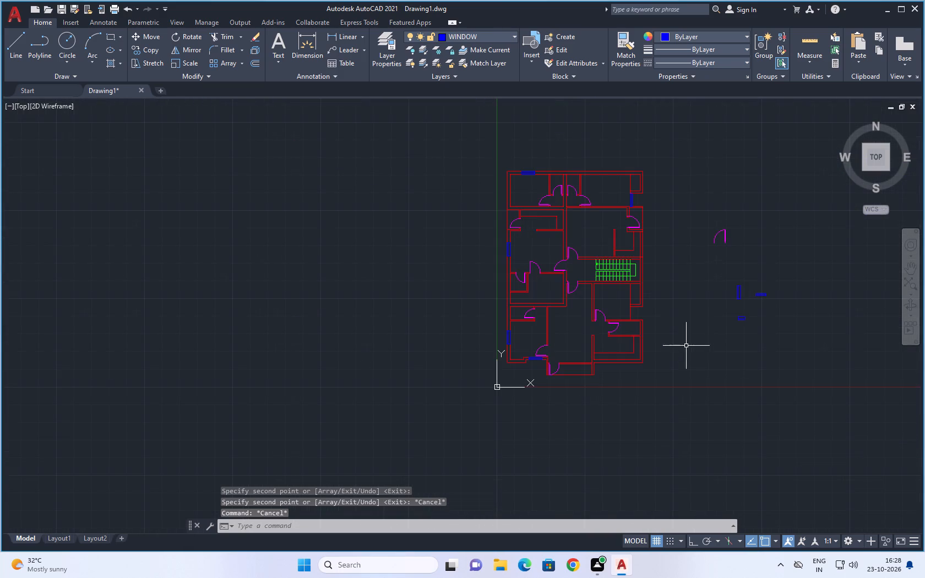
middle_drag(720, 331, 598, 310)
middle_drag(595, 309, 586, 308)
middle_click(573, 306)
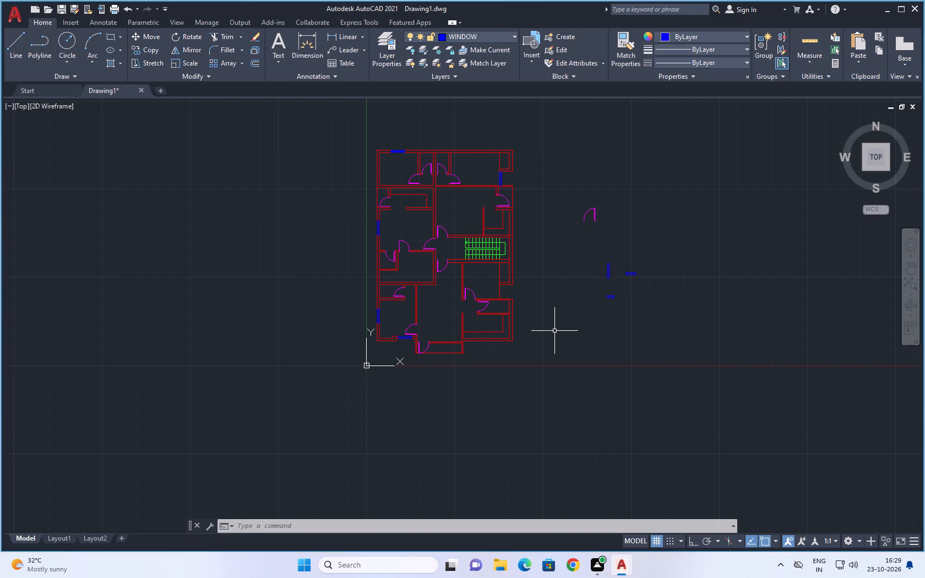
scroll(557, 355, up, 1)
middle_drag(547, 382, 584, 396)
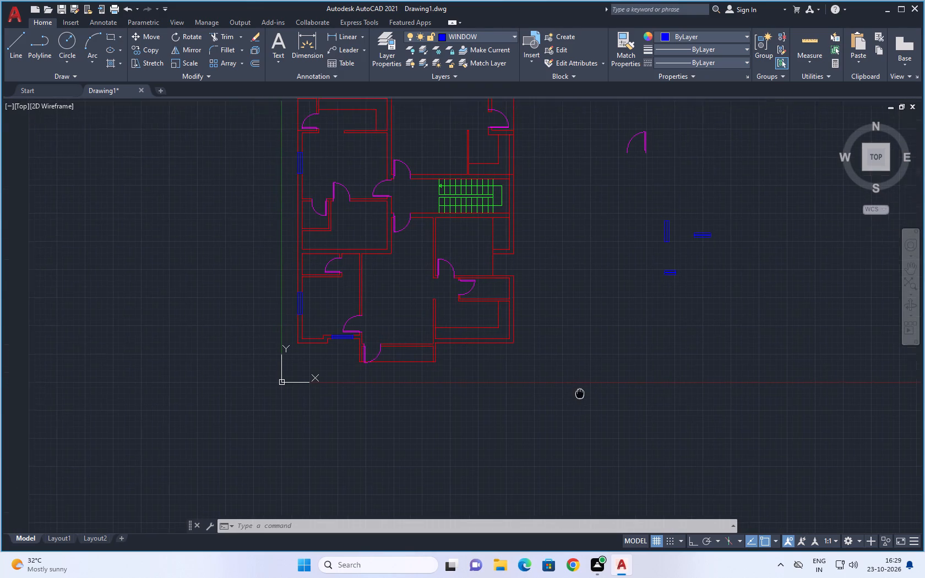
middle_drag(584, 396, 597, 401)
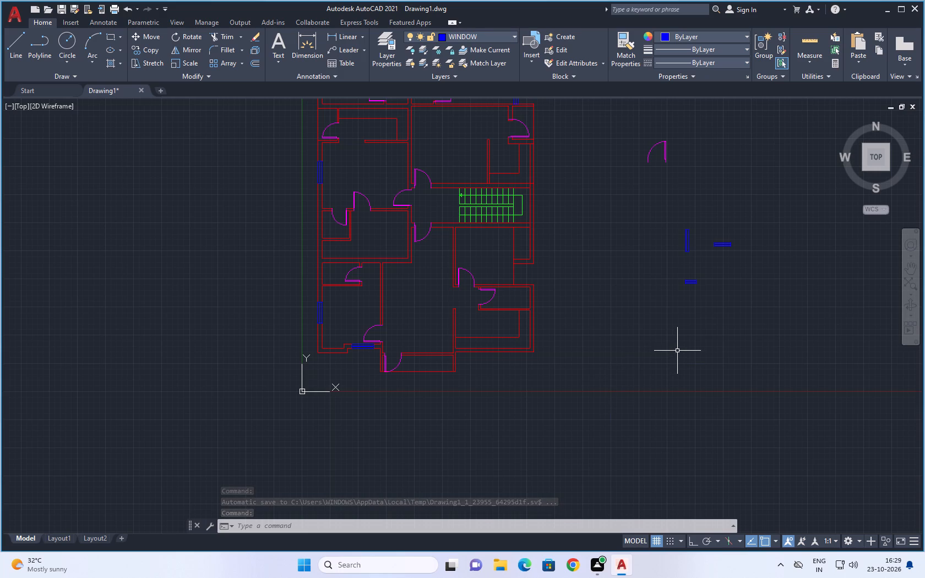
scroll(682, 351, down, 1)
middle_drag(704, 341, 547, 399)
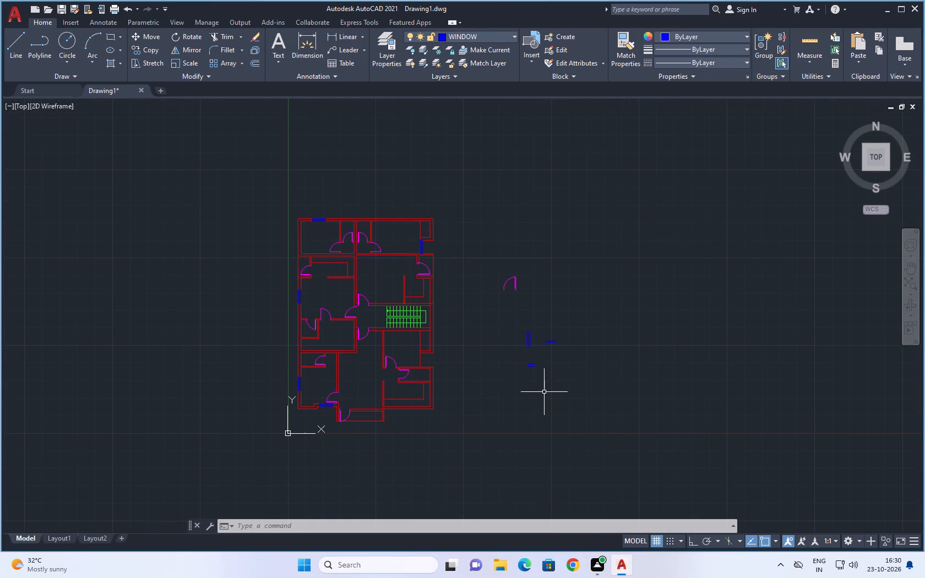
Rotate the 2' window symbol beside the plan by 270° about its lower-right corner so it stands vertically.
scroll(541, 377, up, 4)
drag(525, 259, 512, 274)
click(393, 348)
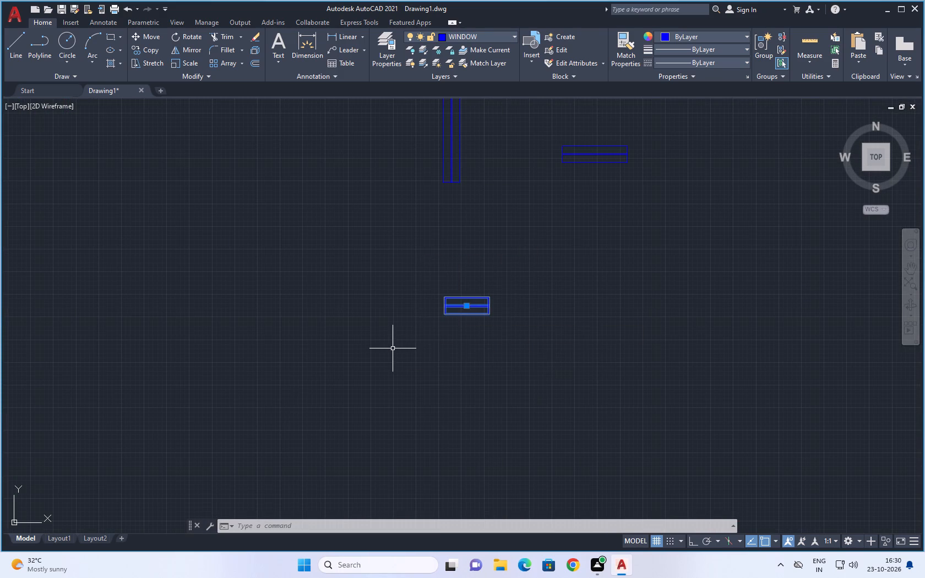
click(187, 39)
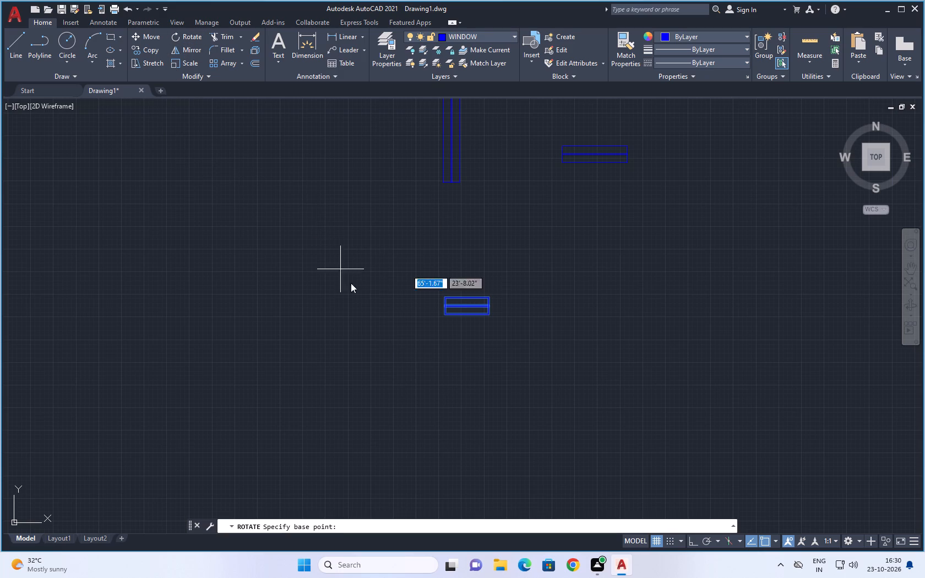
click(492, 317)
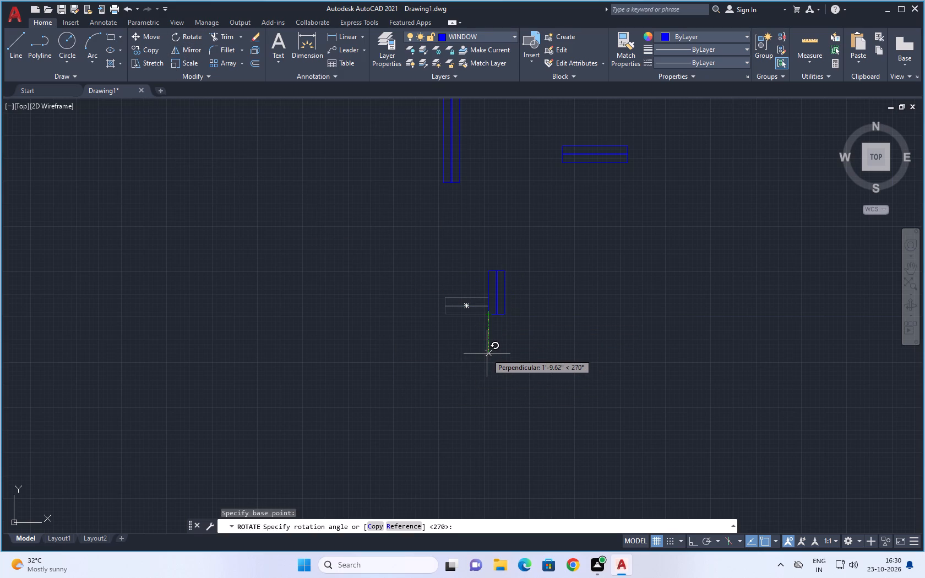
click(487, 353)
Copy the vertical 2' window by its left edge's midpoint into the east exterior wall of the small lower-right room.
click(543, 234)
click(431, 404)
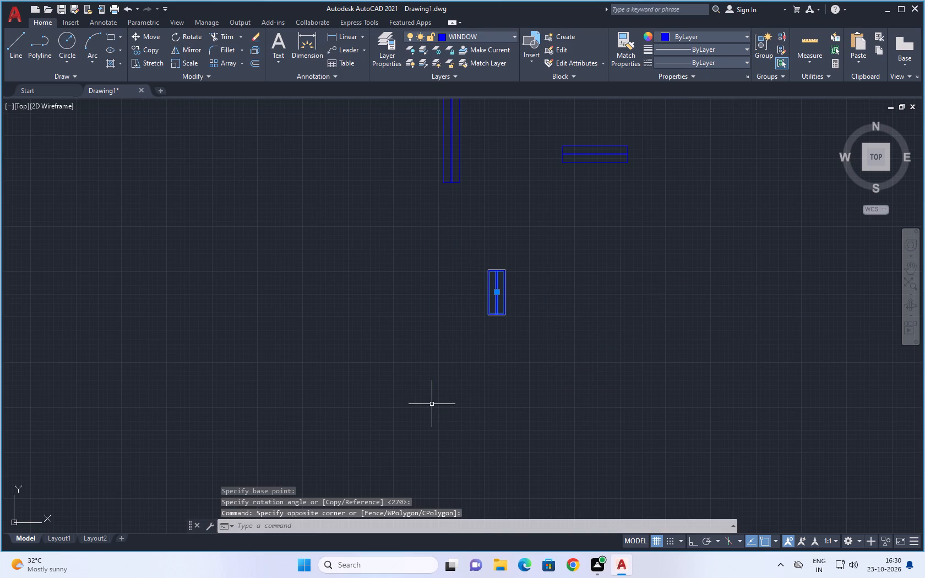
text(CO)
key(space)
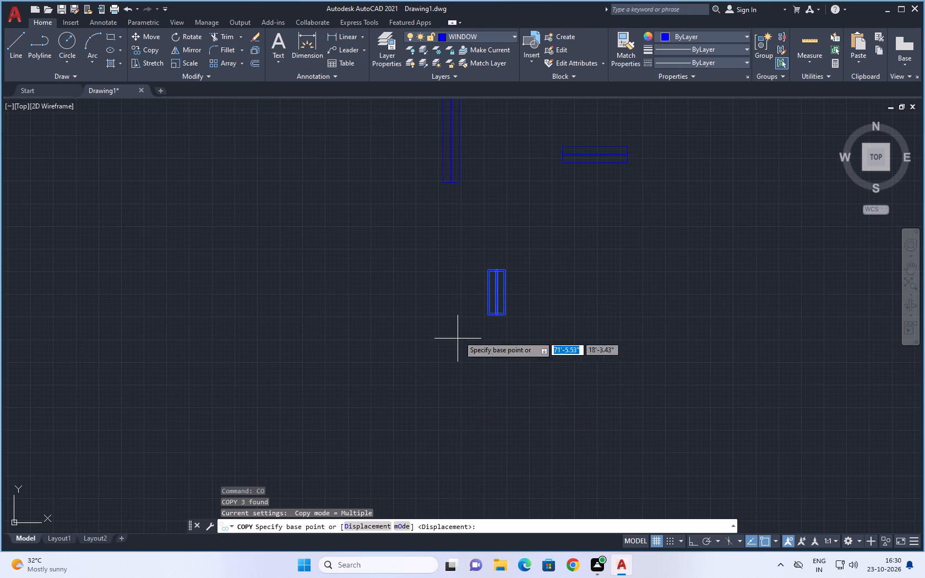
click(488, 291)
scroll(225, 326, down, 3)
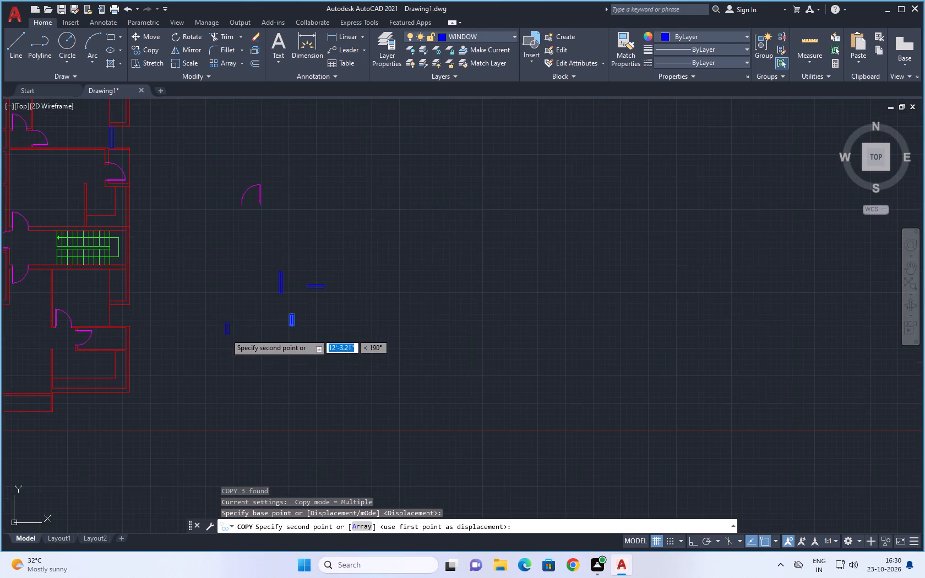
middle_drag(225, 342, 399, 380)
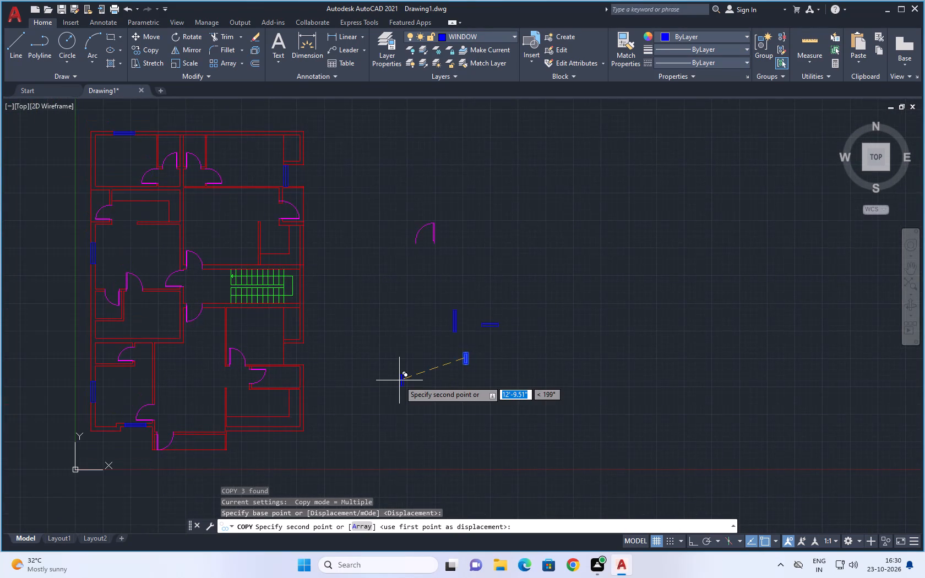
scroll(311, 385, up, 4)
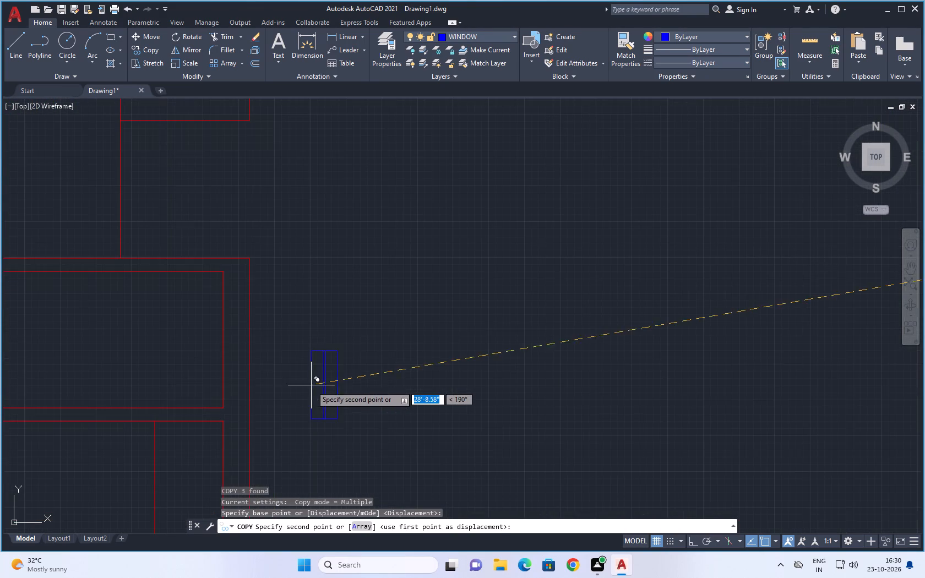
click(224, 337)
Place another copy of the vertical 2' window in the west exterior wall of the small room above the lower-left room.
scroll(401, 334, down, 3)
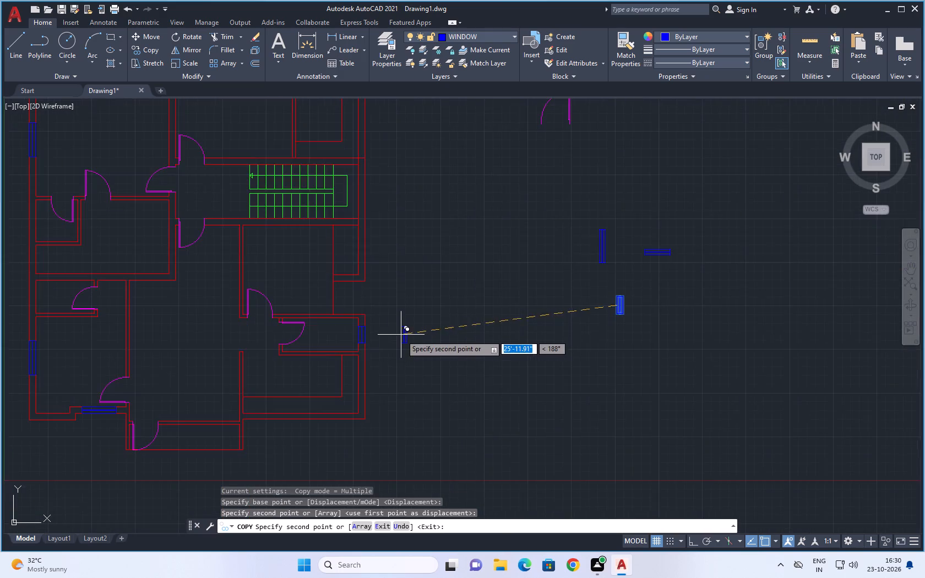
scroll(401, 335, down, 2)
middle_drag(405, 323, 392, 429)
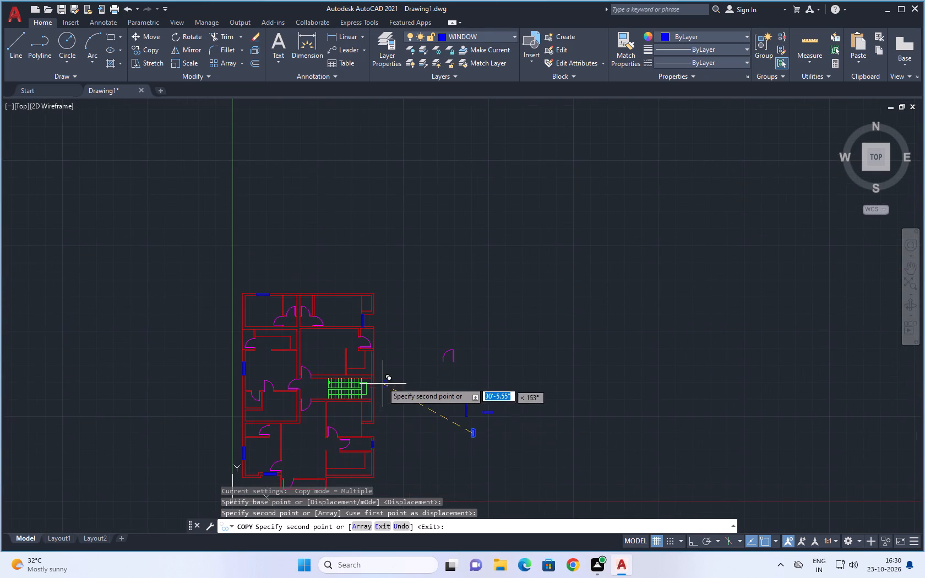
middle_drag(382, 392, 381, 386)
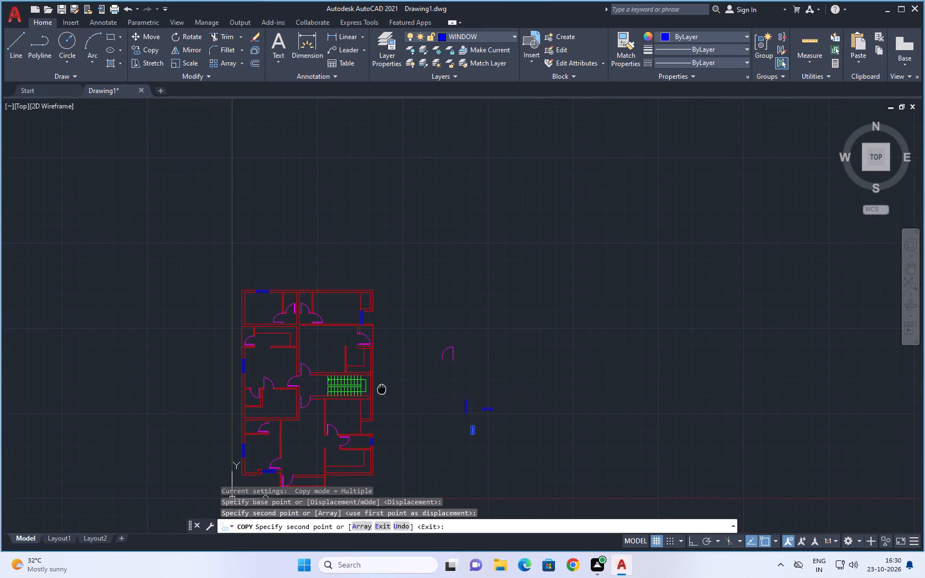
middle_drag(381, 386, 376, 334)
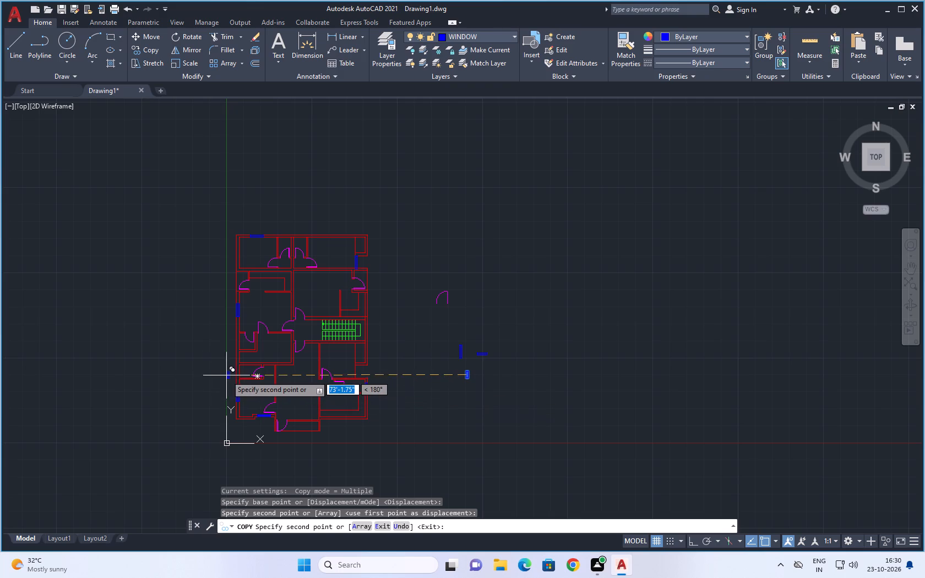
scroll(226, 375, up, 4)
scroll(300, 339, down, 1)
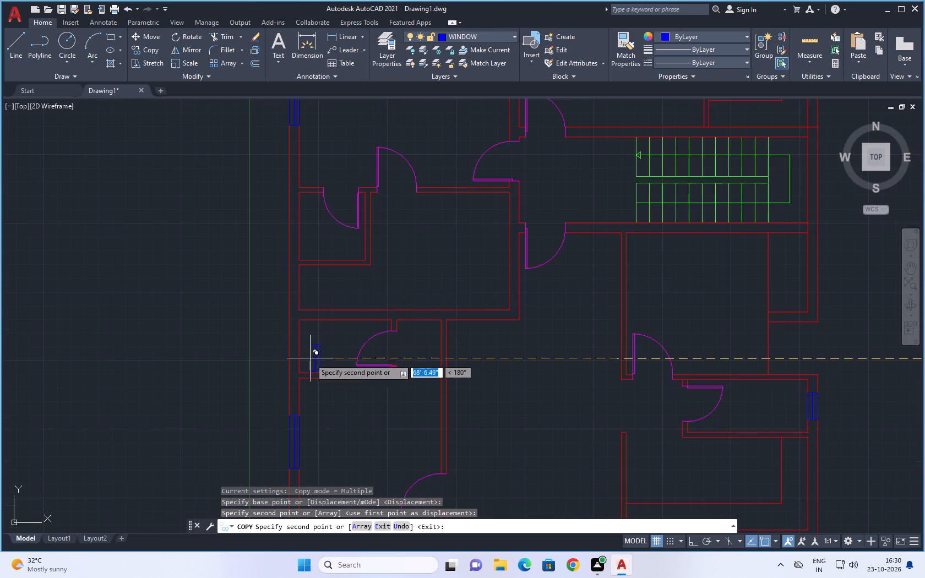
scroll(290, 356, up, 2)
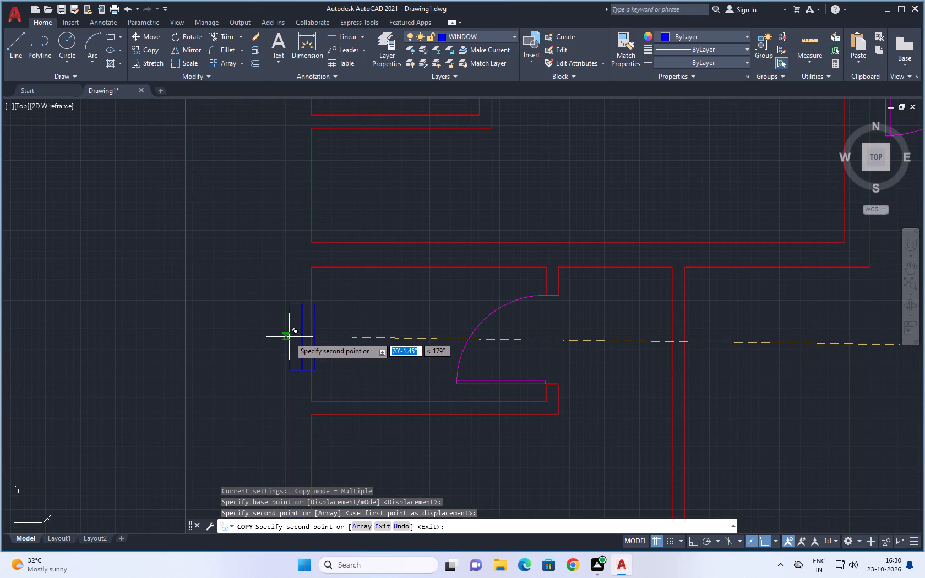
click(285, 338)
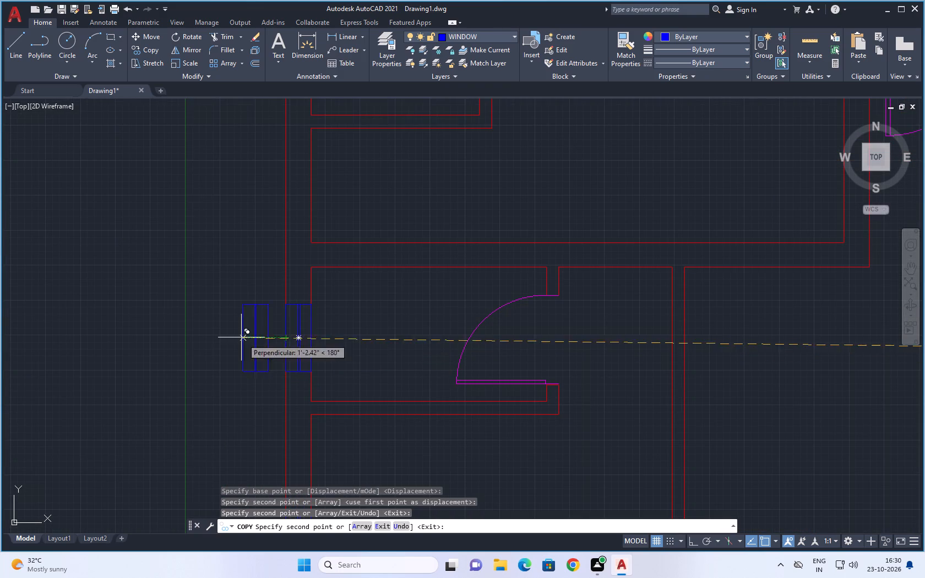
Place another copy of the vertical 2' window in the west exterior wall of the small room midway along the west side, ending the copying.
scroll(237, 263, down, 1)
middle_drag(238, 264, 241, 510)
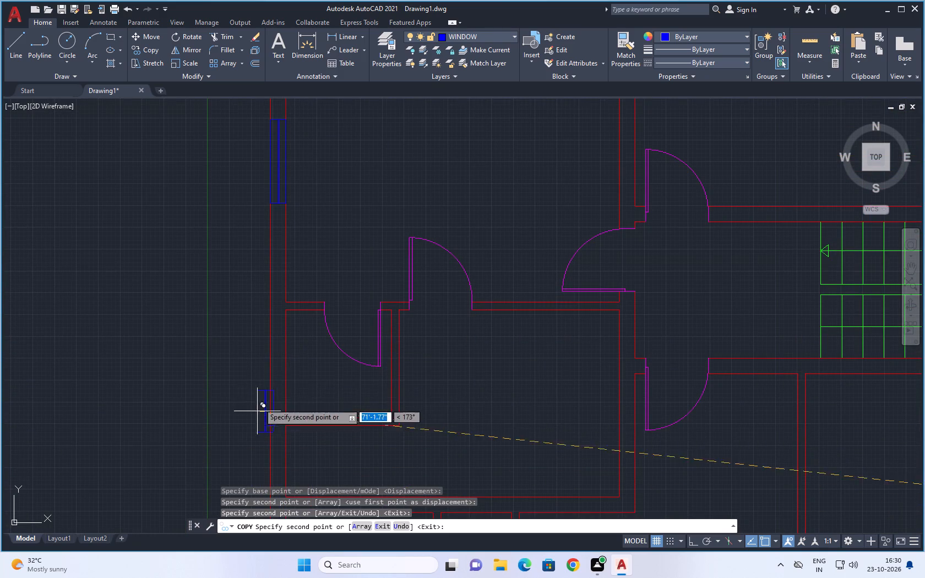
click(270, 370)
scroll(203, 391, down, 3)
middle_drag(208, 401, 207, 282)
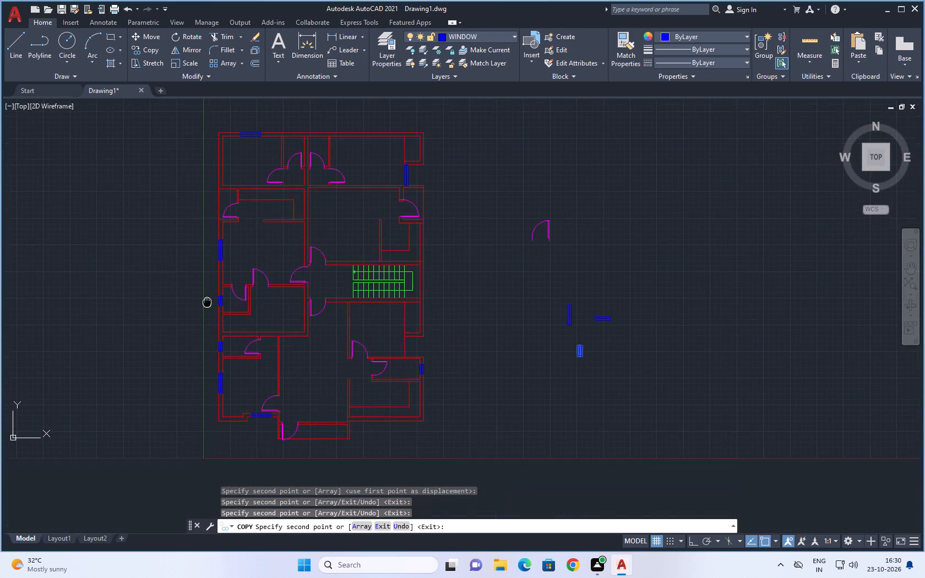
middle_drag(207, 282, 208, 263)
scroll(538, 348, down, 1)
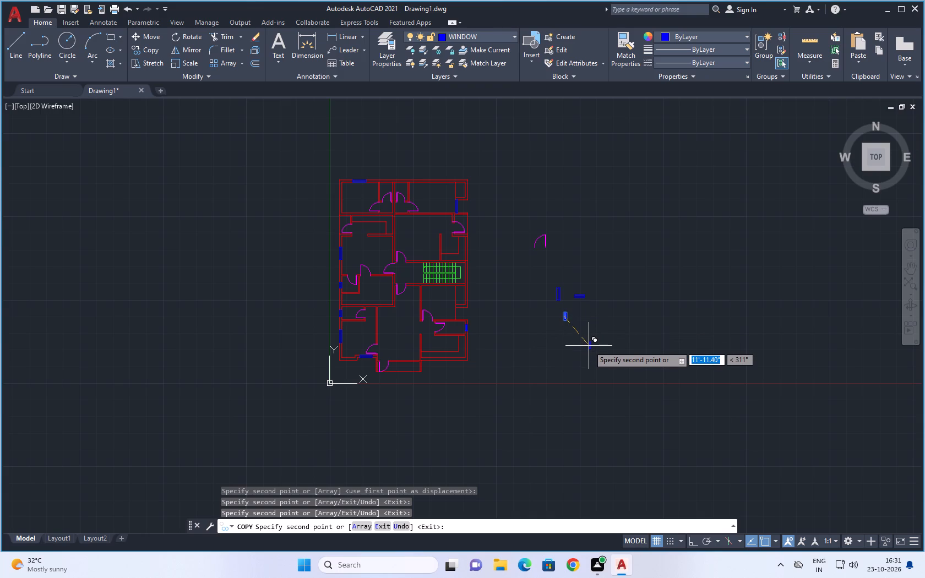
key(Escape)
key(Escape)
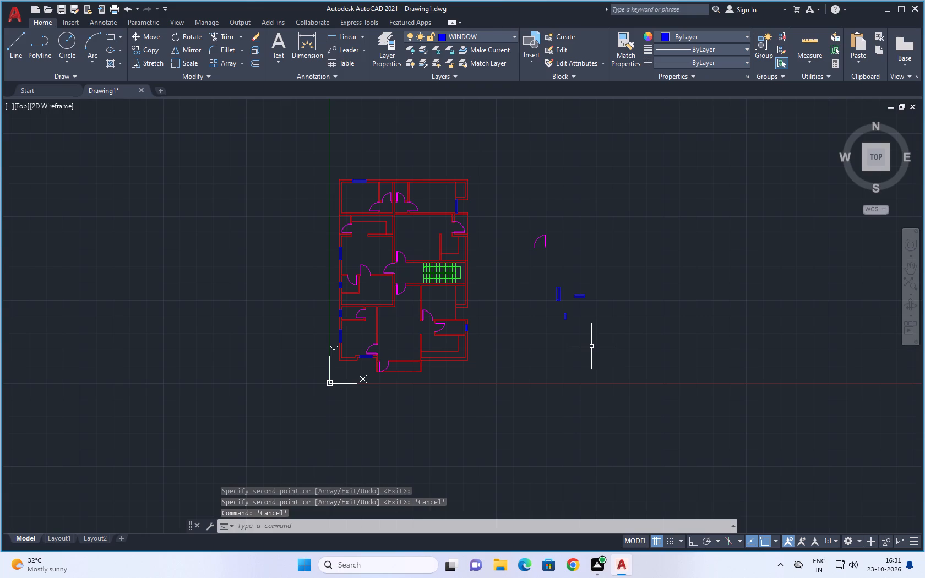
Rotate the horizontal 3' window symbol beside the plan by 270° about its lower-right corner so it stands vertically.
scroll(595, 346, up, 1)
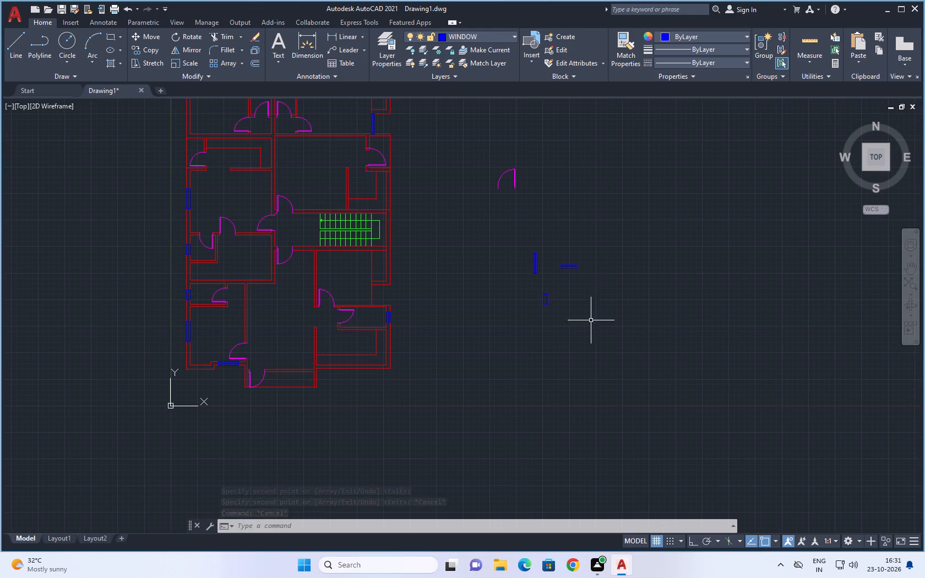
scroll(590, 262, up, 2)
click(588, 248)
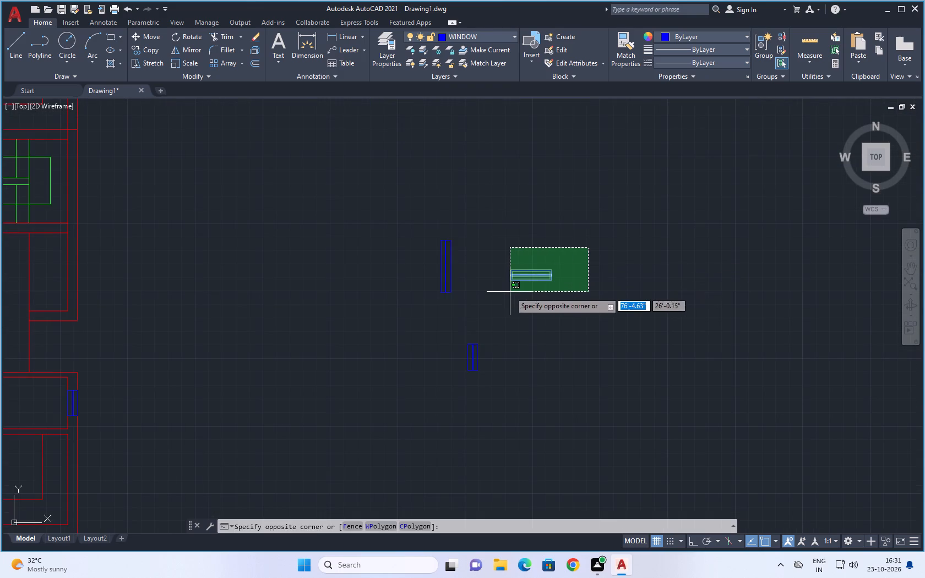
click(499, 302)
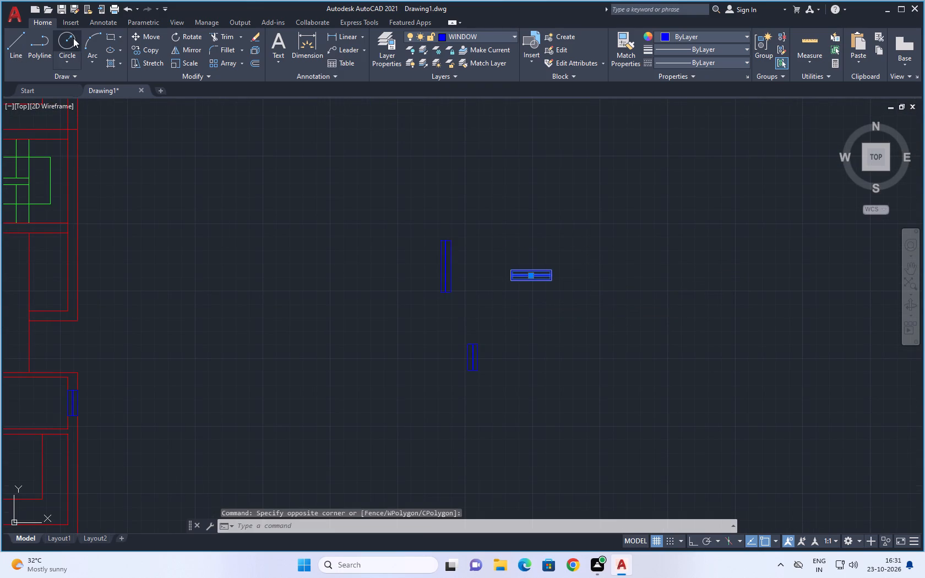
click(184, 37)
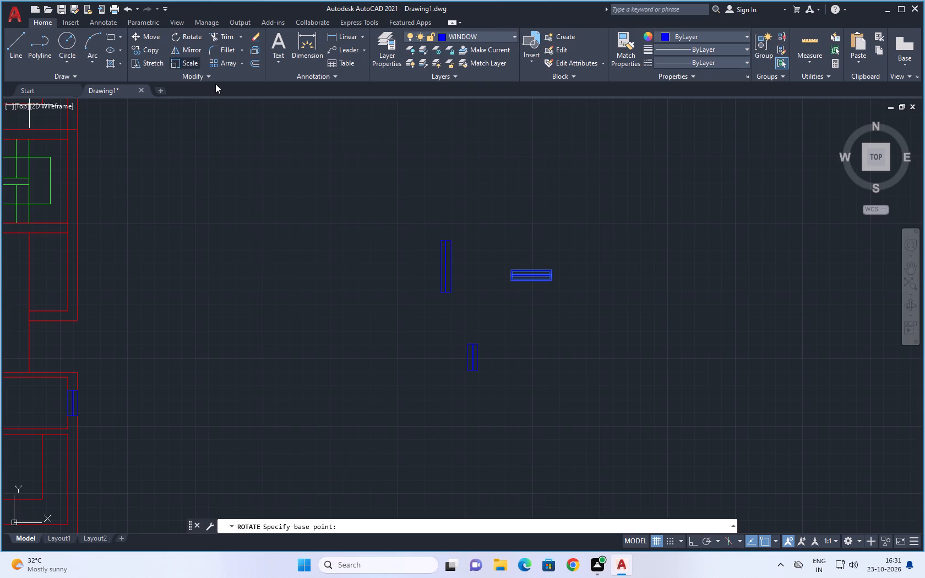
scroll(546, 283, up, 1)
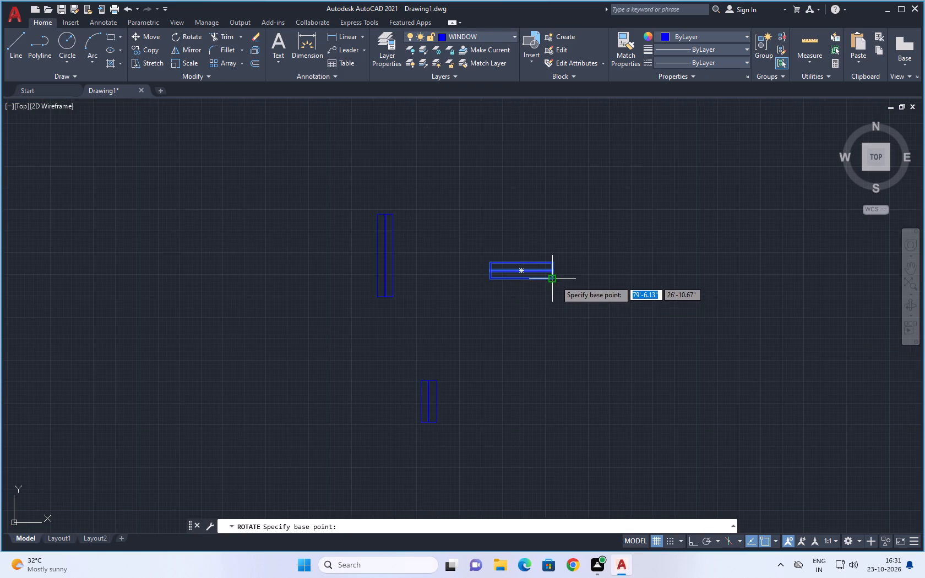
click(556, 281)
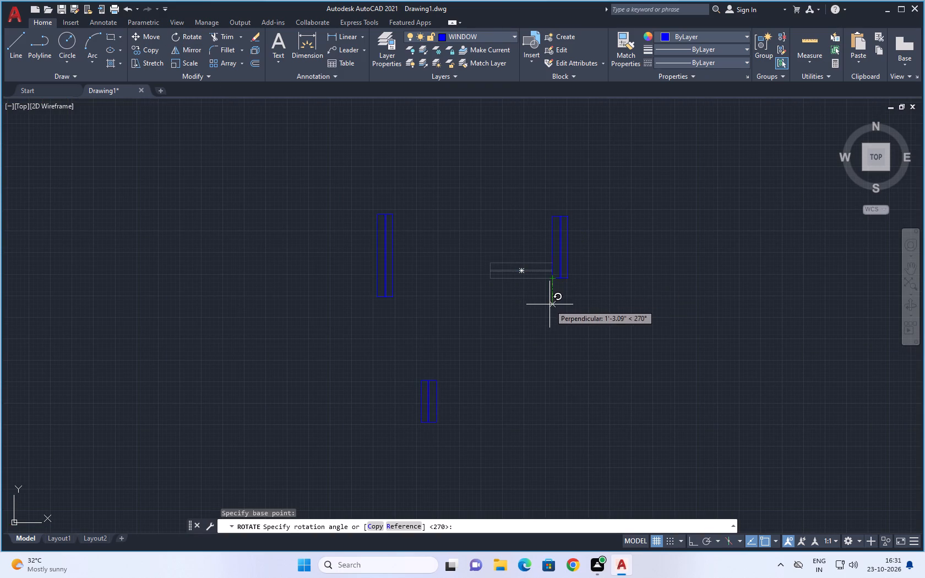
click(549, 304)
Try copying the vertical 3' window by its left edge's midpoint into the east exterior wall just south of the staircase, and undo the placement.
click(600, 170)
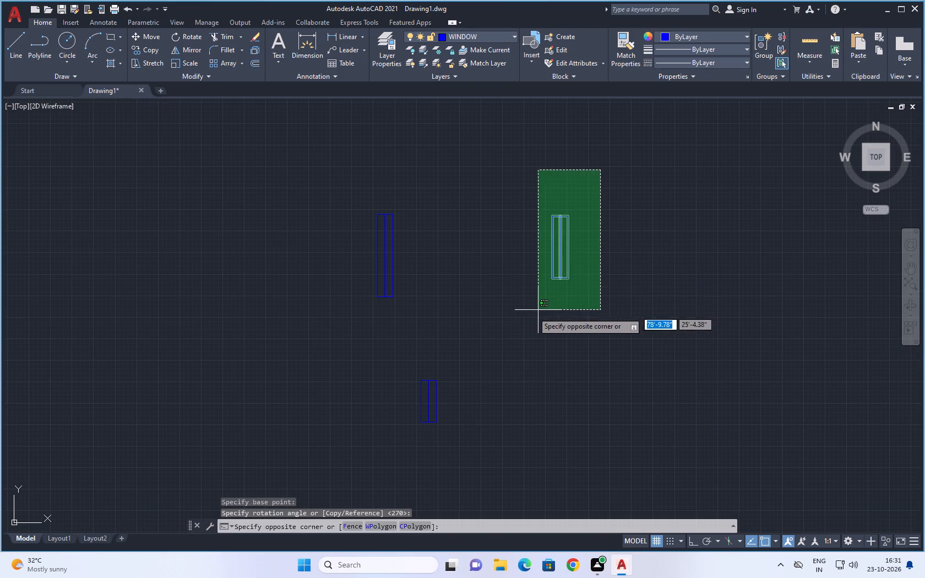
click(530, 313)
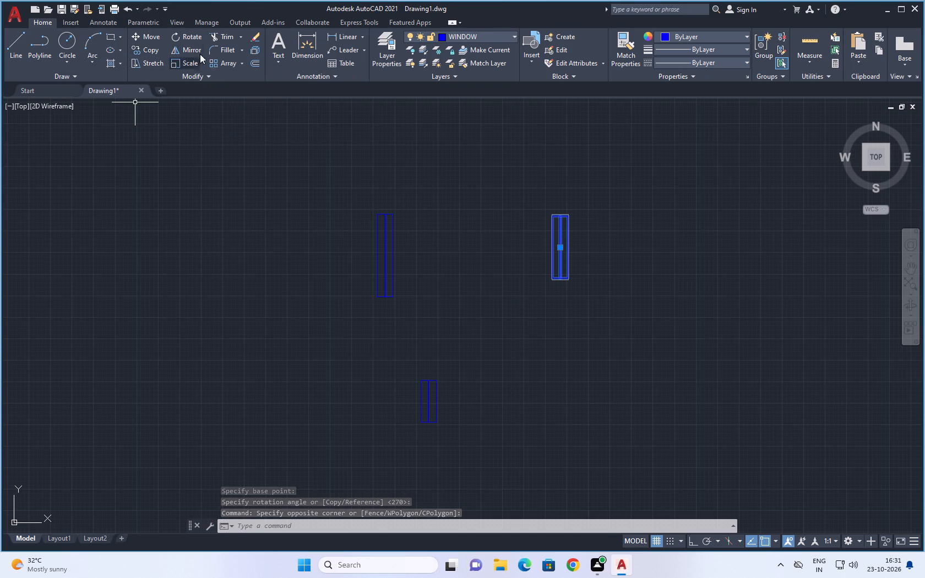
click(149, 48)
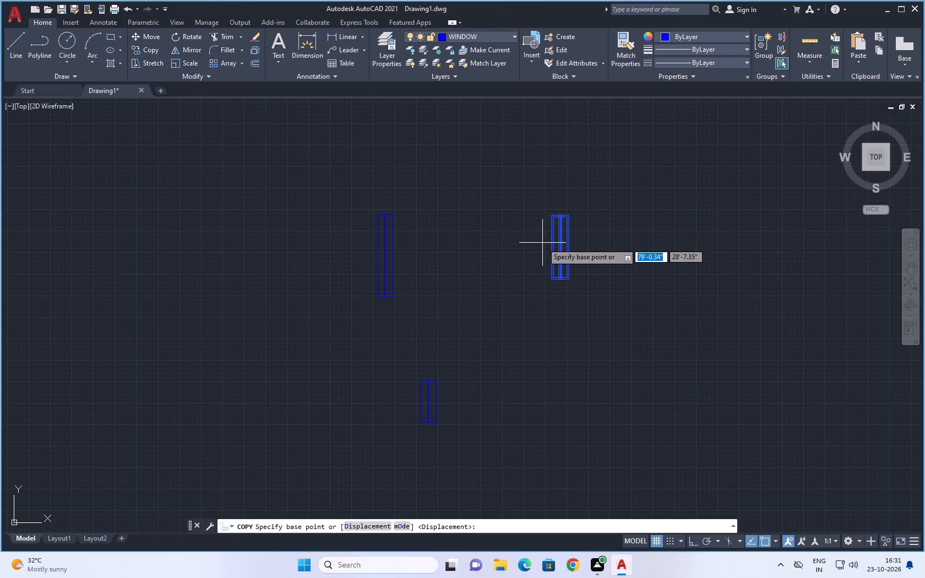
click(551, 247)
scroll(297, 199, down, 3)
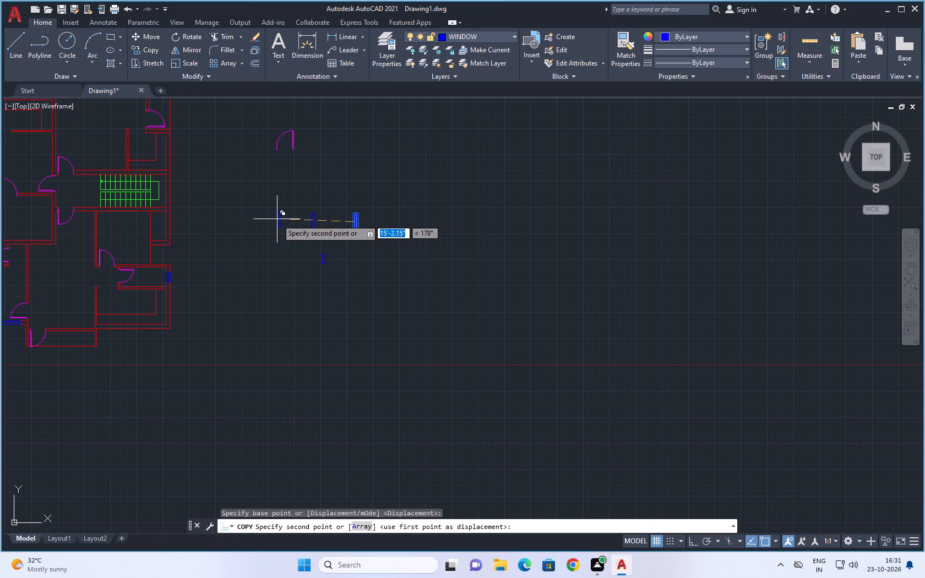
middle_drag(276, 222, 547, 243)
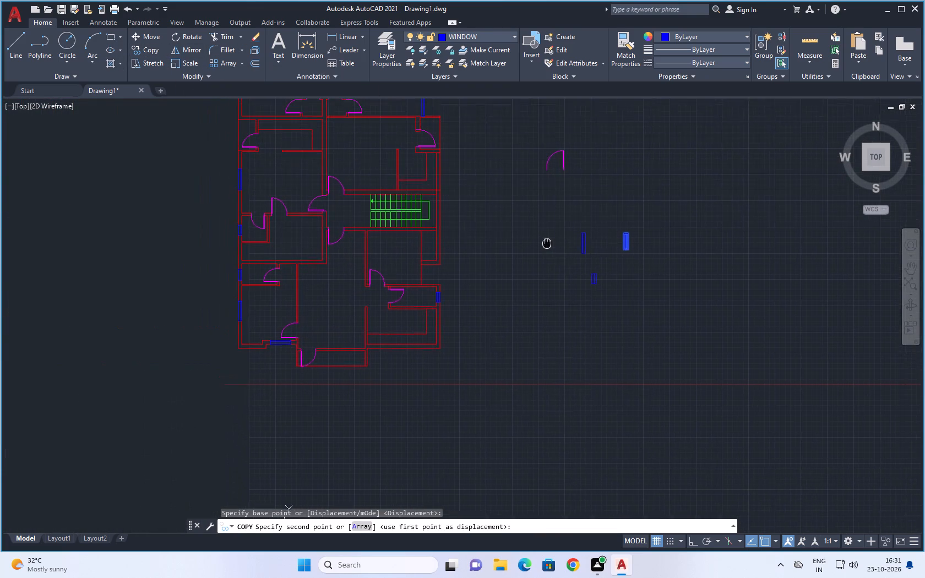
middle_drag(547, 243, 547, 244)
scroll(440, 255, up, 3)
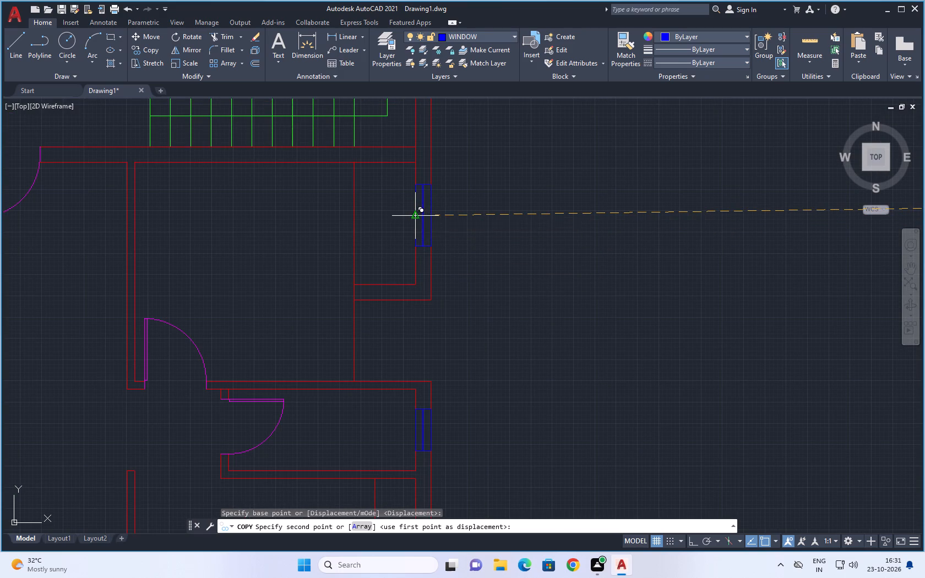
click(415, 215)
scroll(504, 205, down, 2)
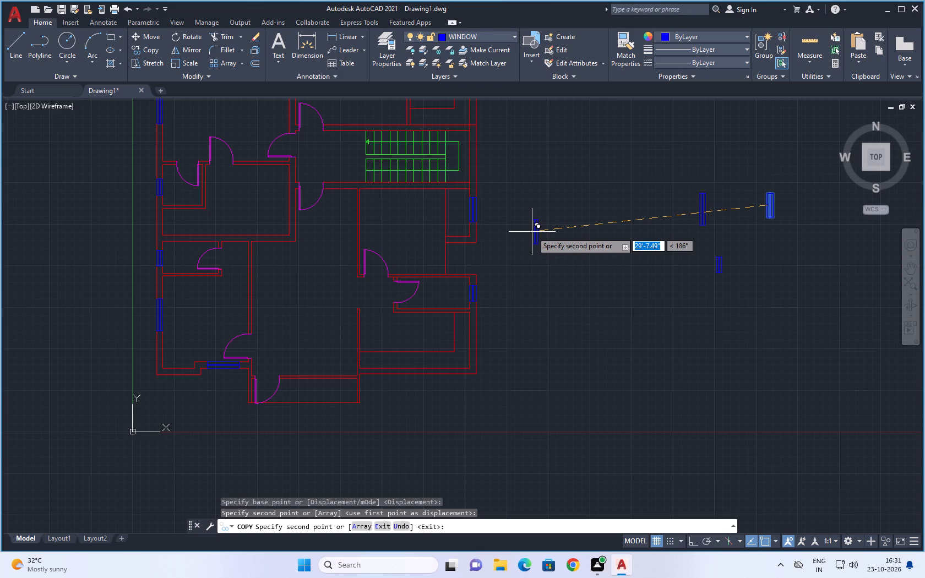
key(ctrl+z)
Place a copy of the vertical 3' window in the east exterior wall of the lower-right corner room.
scroll(502, 290, down, 1)
scroll(423, 318, down, 2)
middle_drag(418, 323, 420, 320)
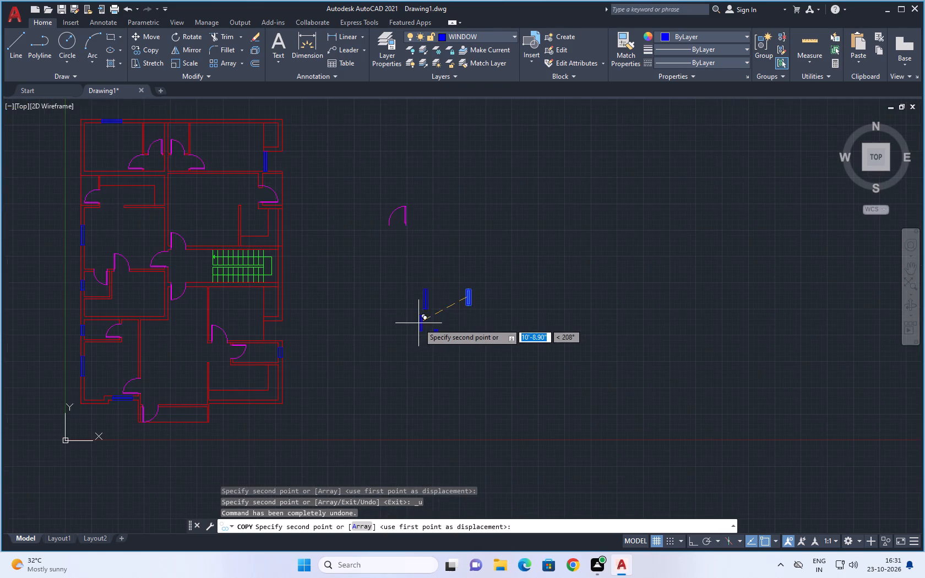
middle_drag(420, 320, 487, 219)
scroll(353, 289, up, 3)
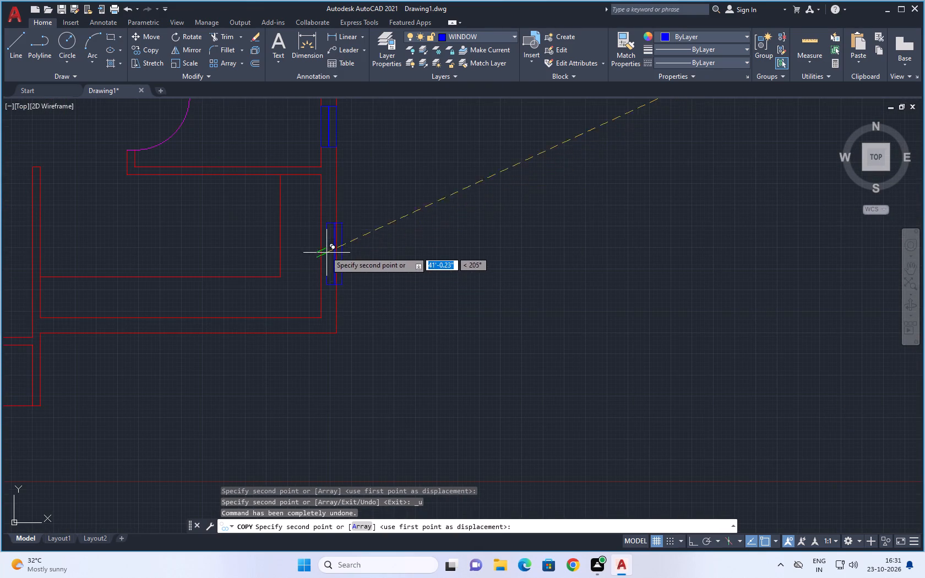
click(322, 247)
Place another copy of the vertical 3' window in the east exterior wall of the room just north of the staircase.
scroll(455, 224, down, 4)
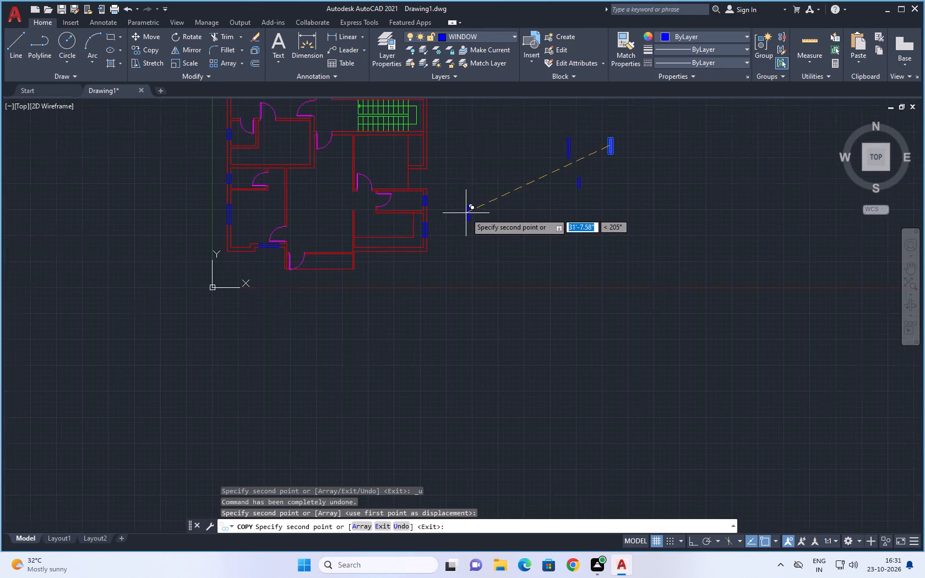
scroll(466, 213, down, 1)
middle_drag(470, 220, 463, 295)
scroll(433, 230, up, 2)
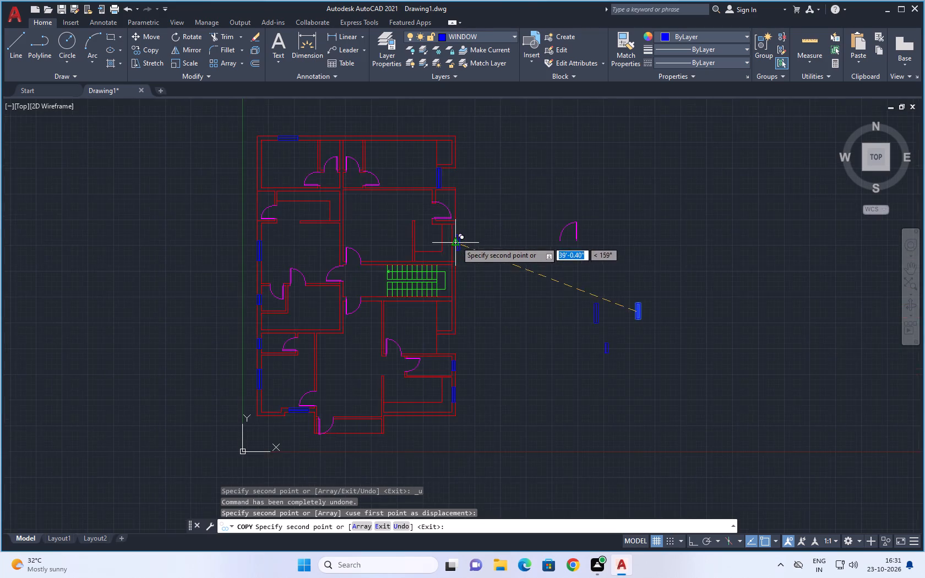
scroll(458, 242, up, 4)
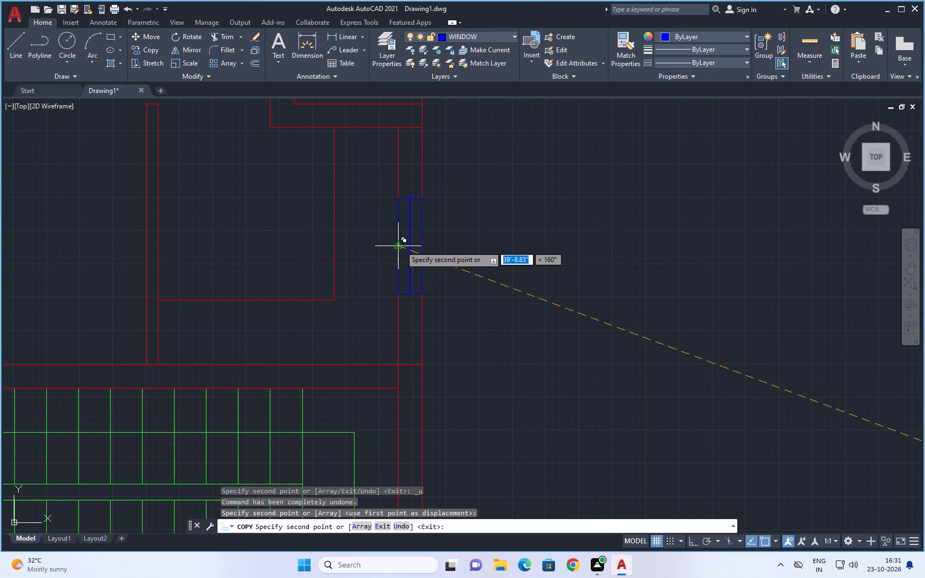
click(400, 246)
scroll(485, 241, down, 5)
middle_drag(520, 246, 557, 197)
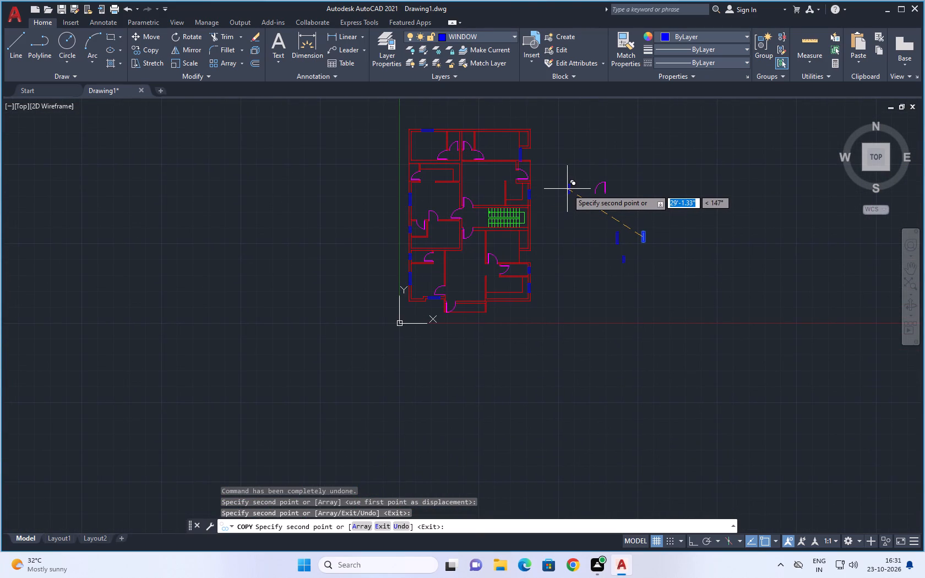
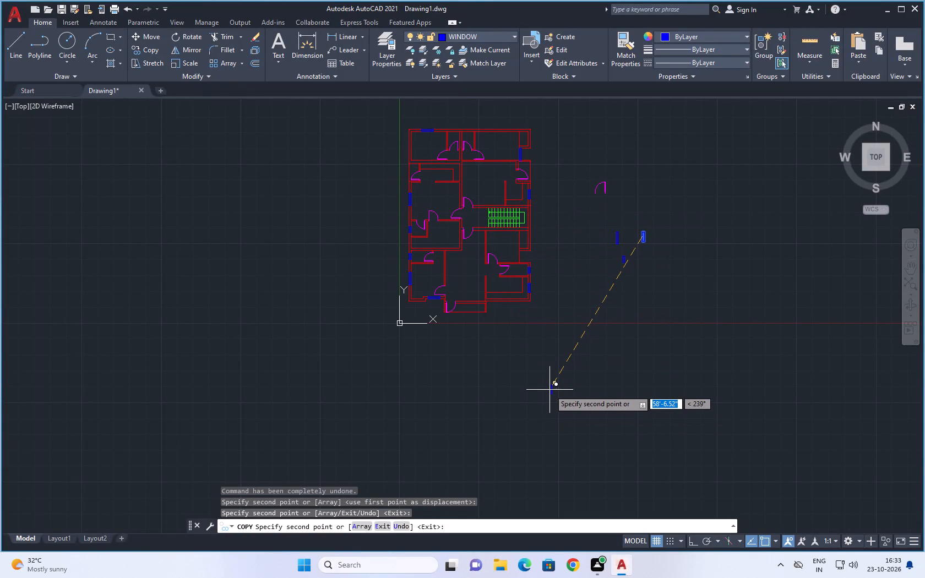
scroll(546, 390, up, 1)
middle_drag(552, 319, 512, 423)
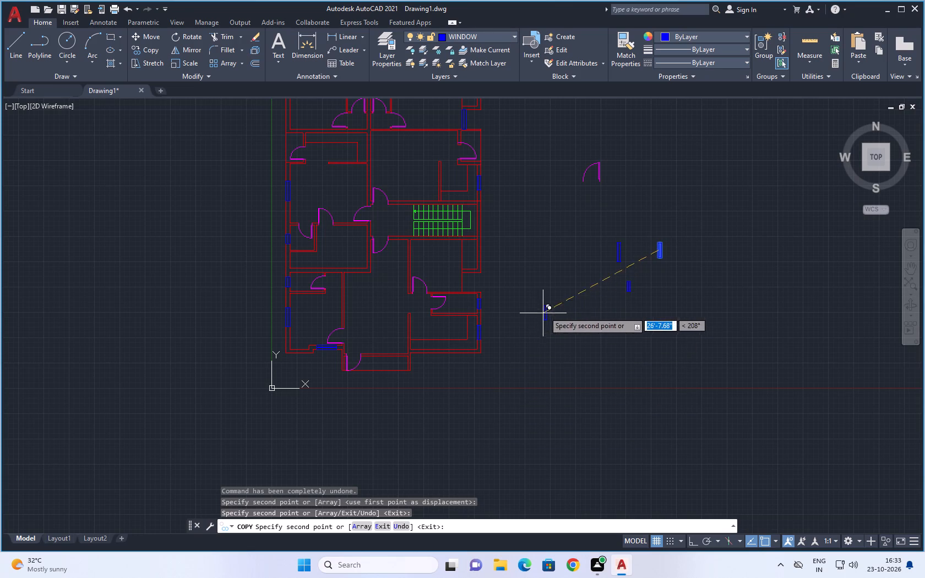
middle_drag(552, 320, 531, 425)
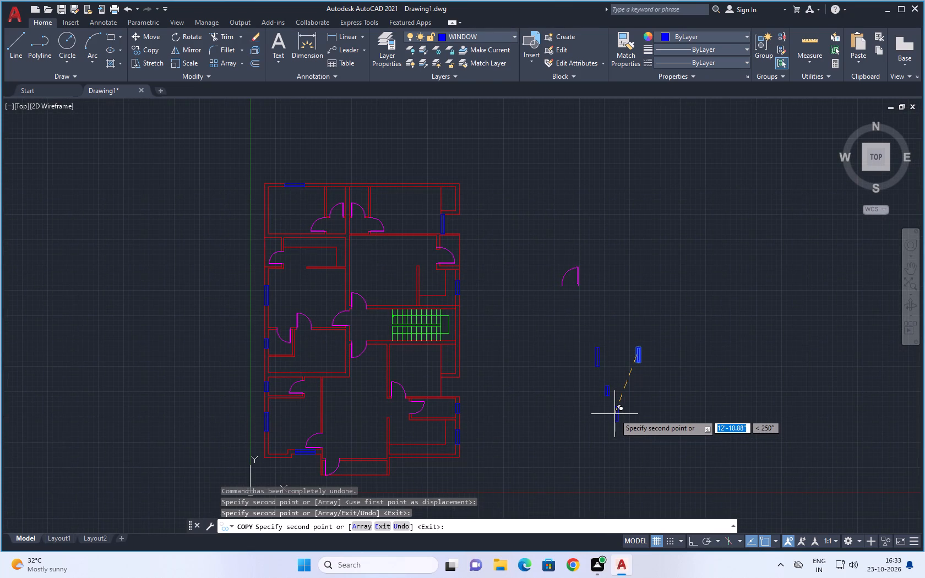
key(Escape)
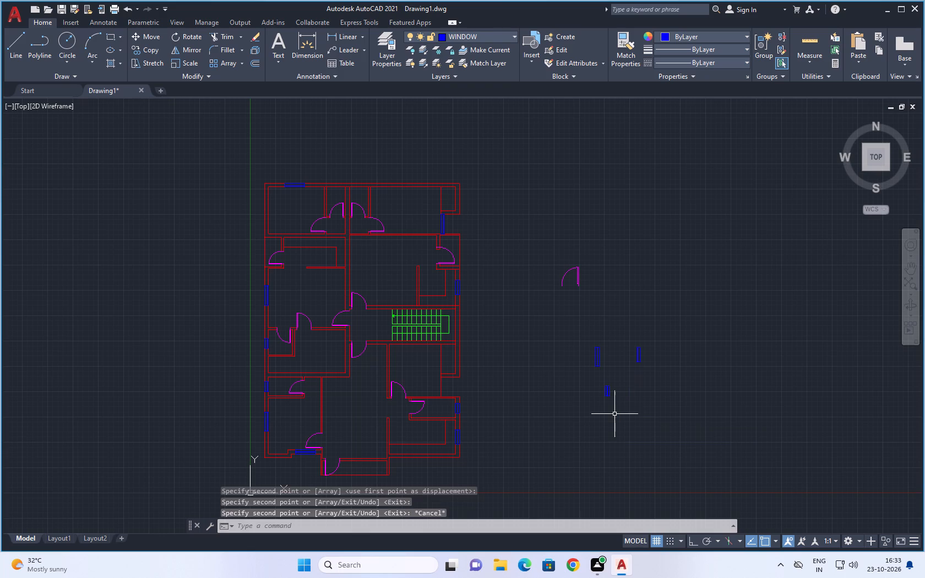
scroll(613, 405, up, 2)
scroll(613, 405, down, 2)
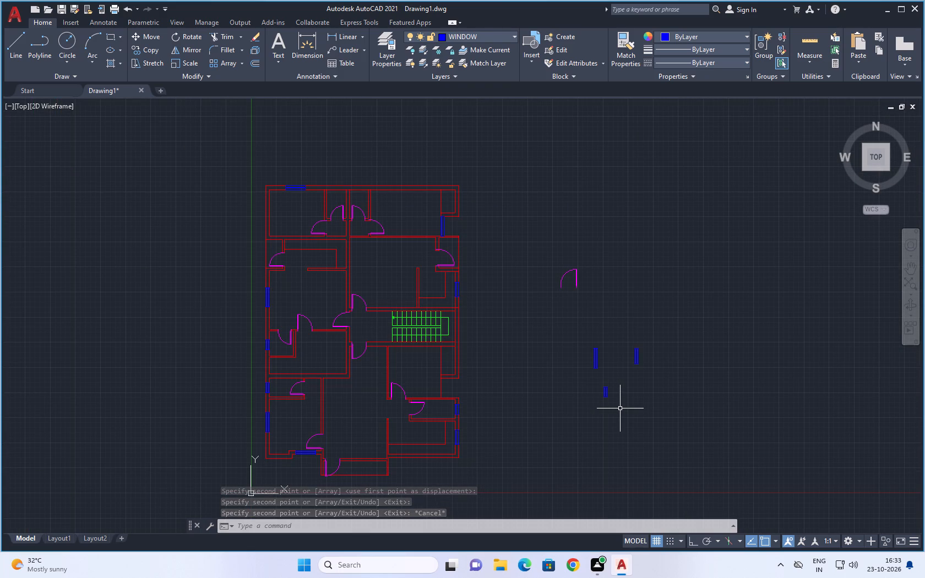
Rotate the vertical 2' window symbol beside the plan by 270° about its lower-right corner so it lies horizontally.
scroll(619, 399, up, 1)
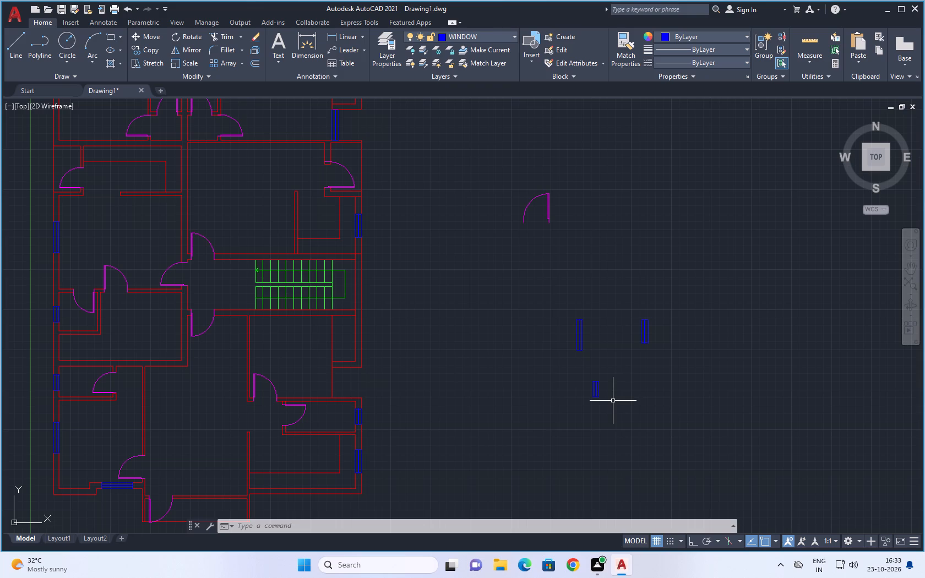
scroll(605, 388, up, 1)
click(608, 369)
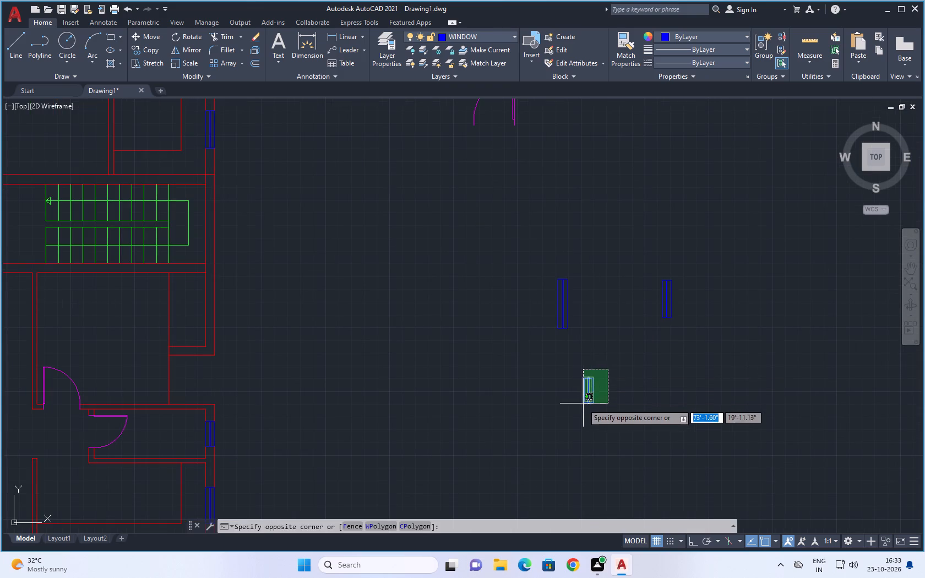
click(574, 415)
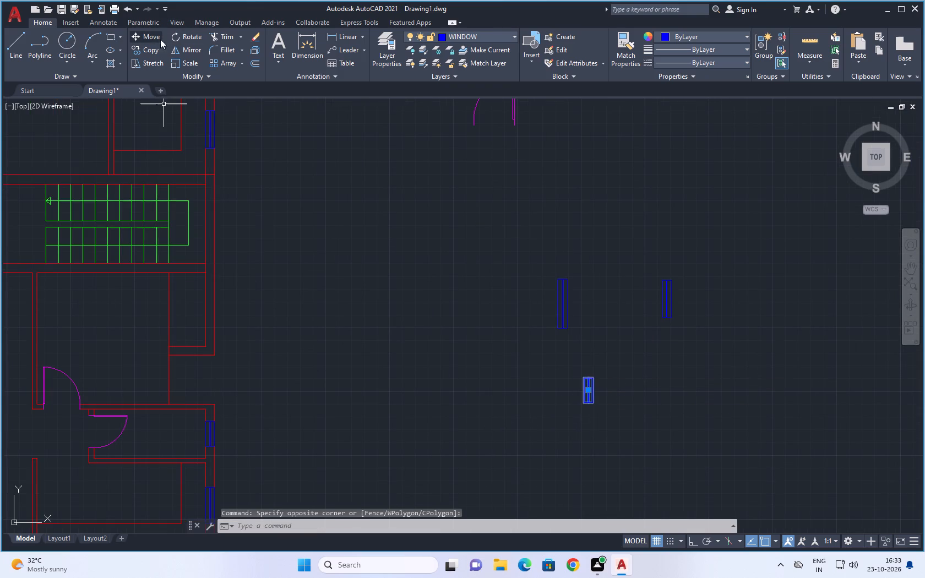
click(186, 37)
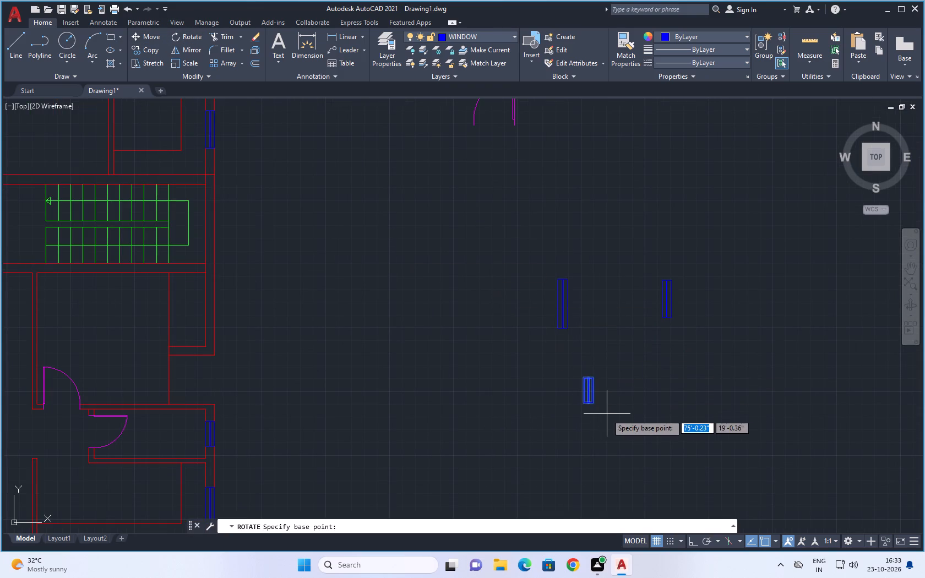
scroll(601, 413, up, 2)
click(579, 394)
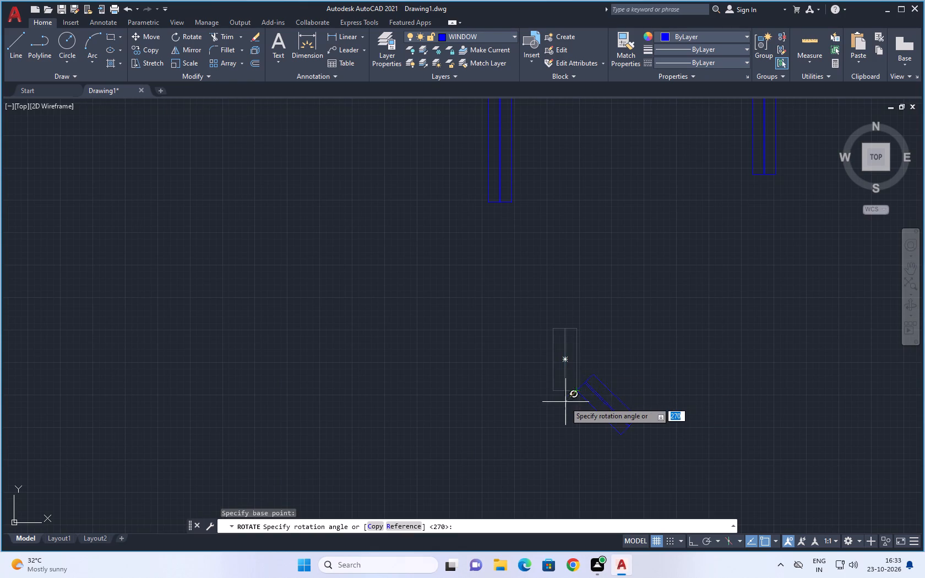
click(580, 412)
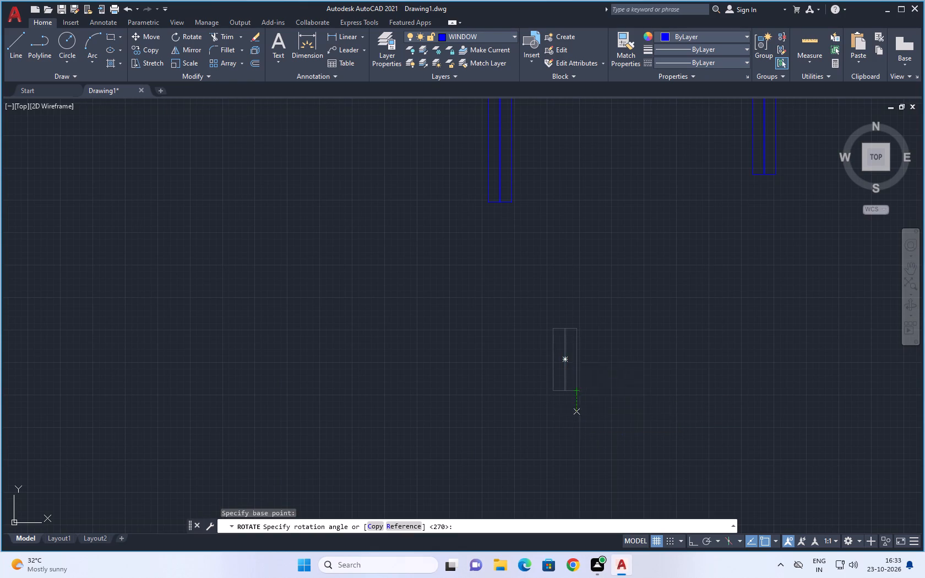
key(Escape)
key(Escape)
Copy the horizontal 2' window by its bottom edge's midpoint into the north exterior wall of both small rooms flanking the central dividing wall.
click(701, 335)
click(525, 444)
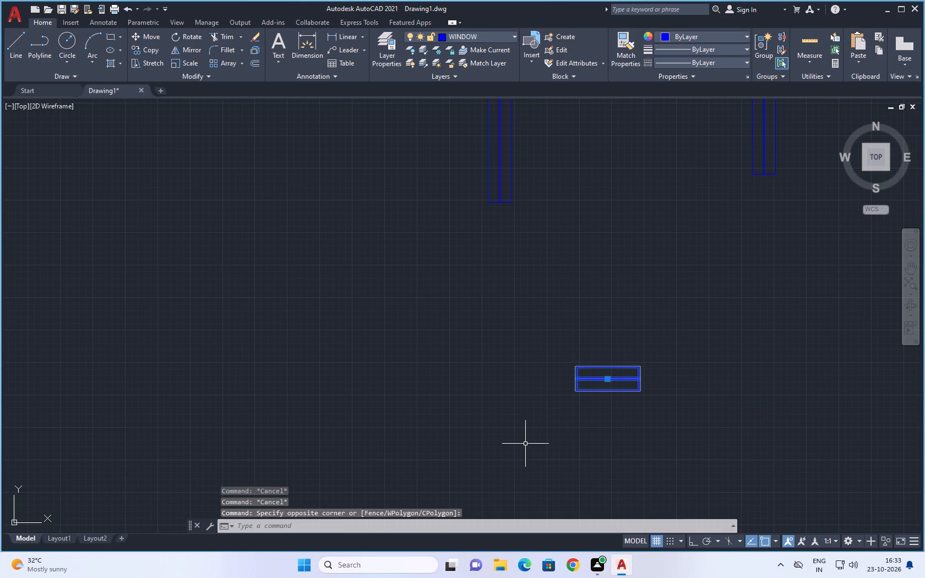
key(c)
text(O)
key(space)
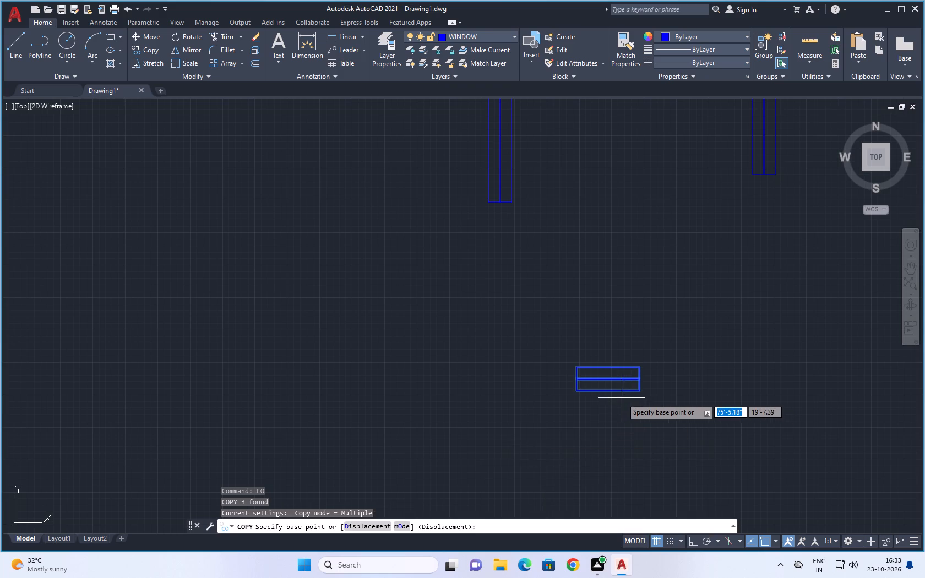
click(606, 392)
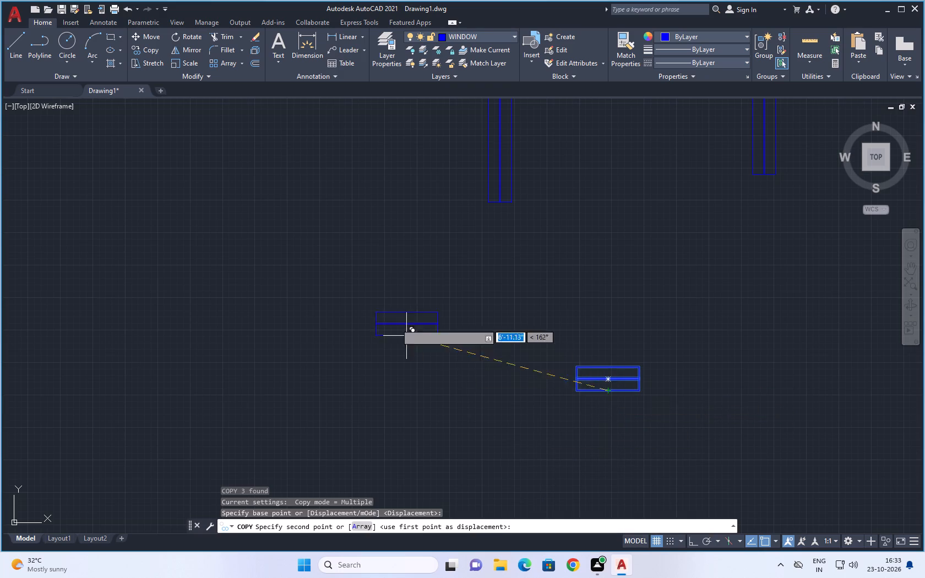
scroll(371, 216, down, 3)
middle_drag(357, 243, 783, 418)
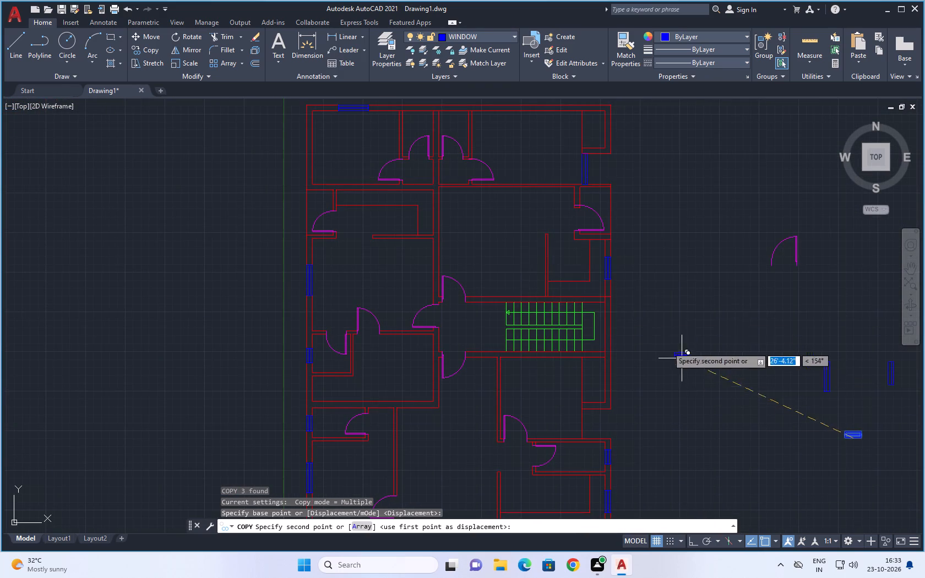
middle_drag(511, 274, 508, 425)
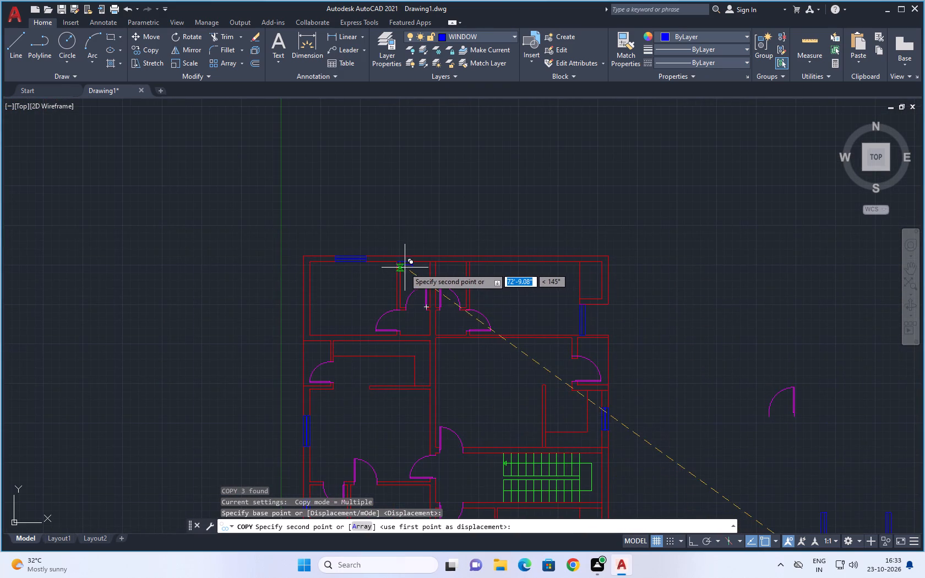
scroll(401, 267, up, 3)
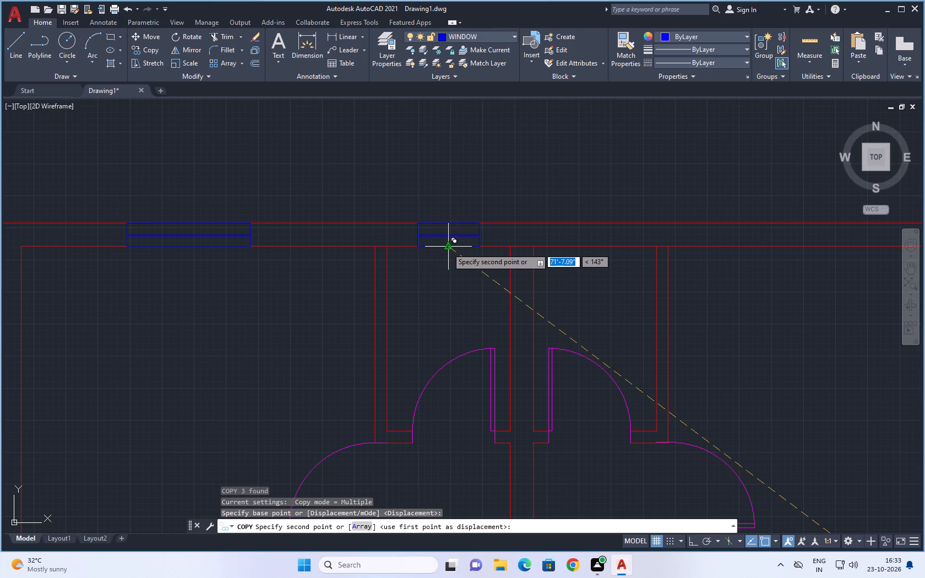
click(447, 248)
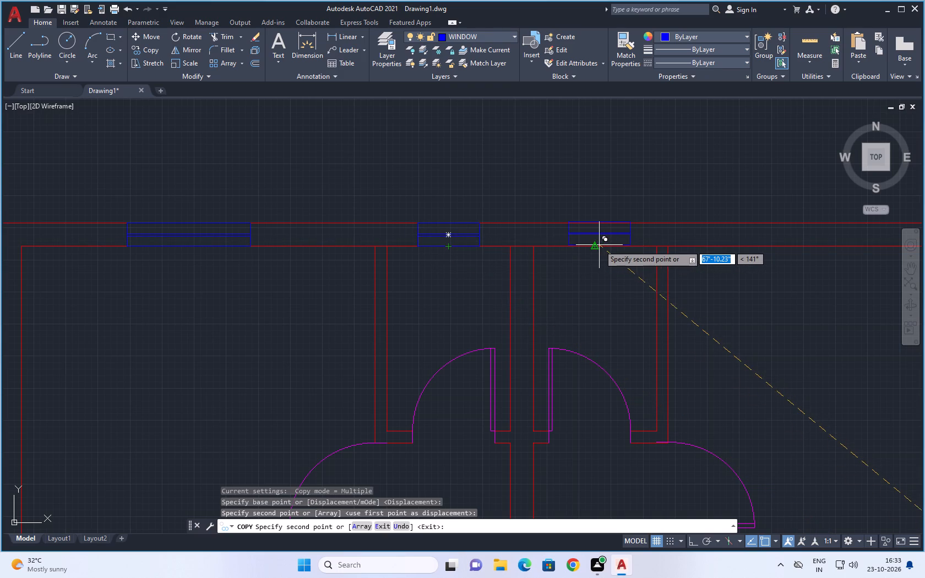
click(592, 247)
scroll(657, 310, down, 5)
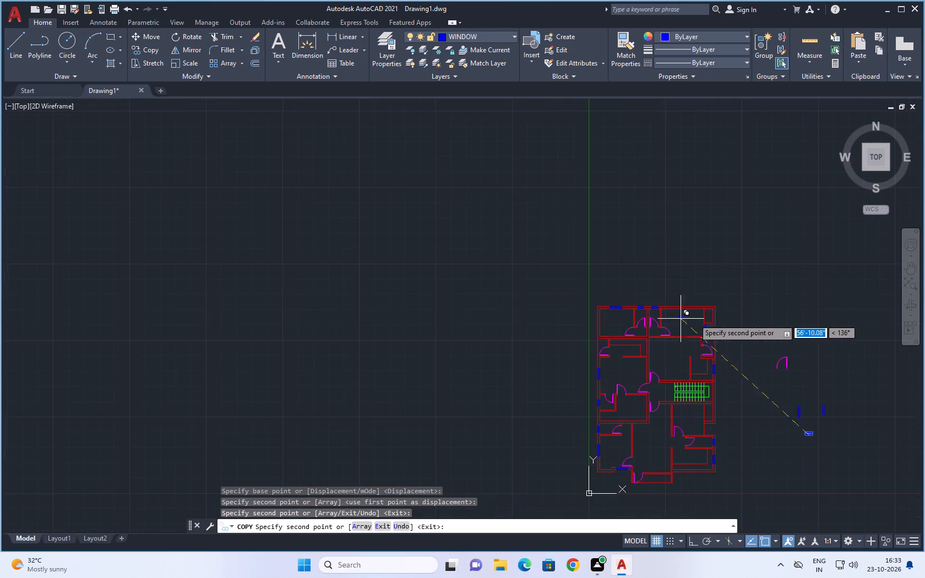
scroll(728, 310, down, 1)
key(Escape)
key(Escape)
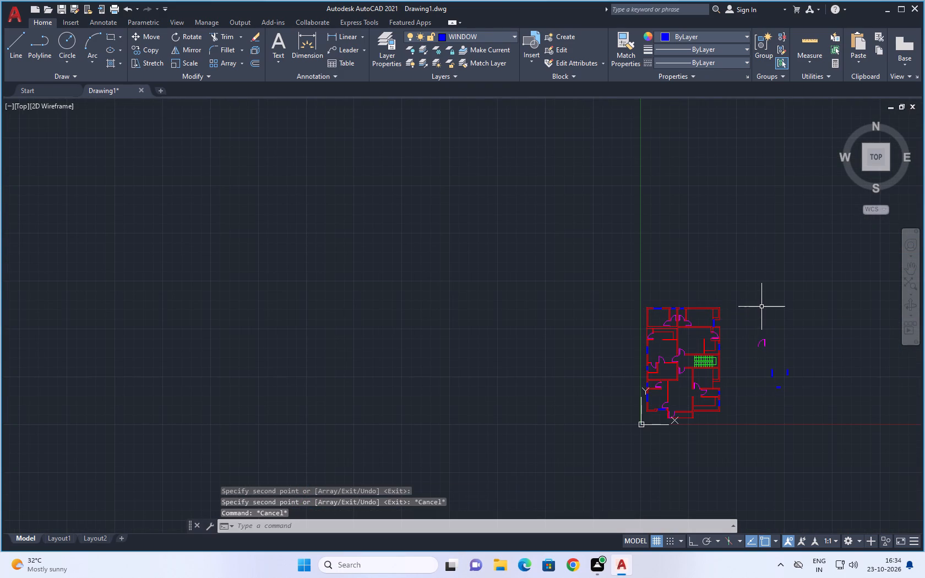
key(Escape)
Delete the leftover door symbol and the three window symbols standing beside the floor plan.
middle_drag(770, 309, 730, 275)
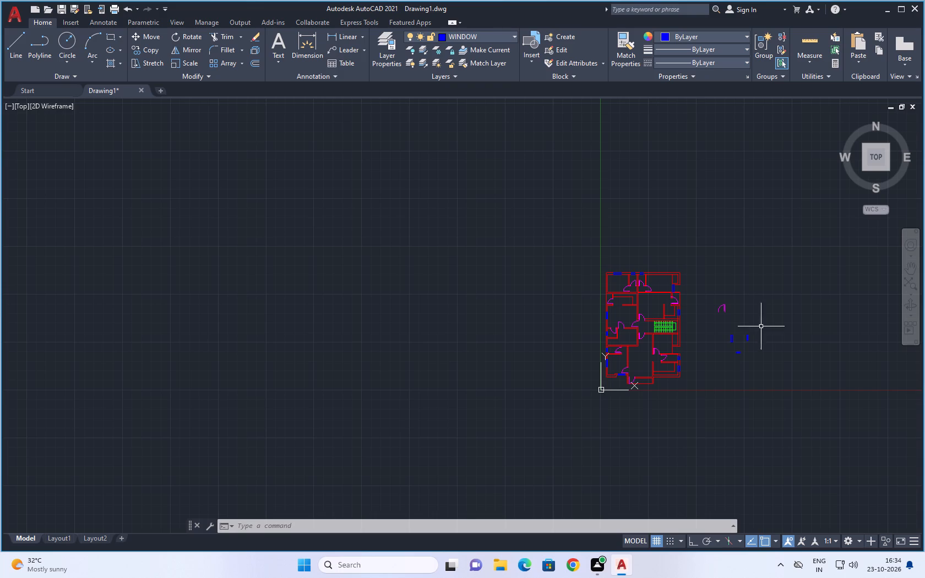
middle_drag(776, 324, 687, 282)
scroll(672, 315, up, 1)
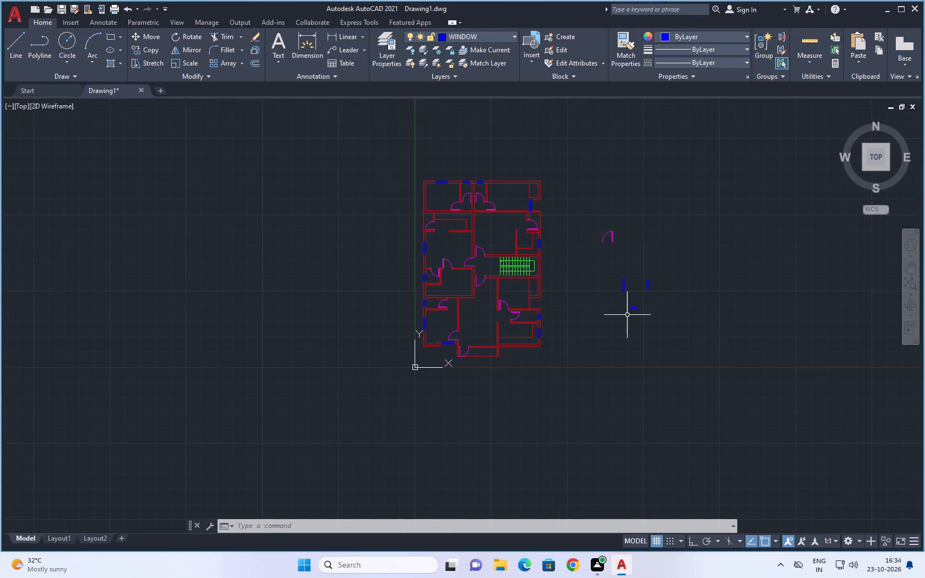
middle_drag(627, 315, 623, 361)
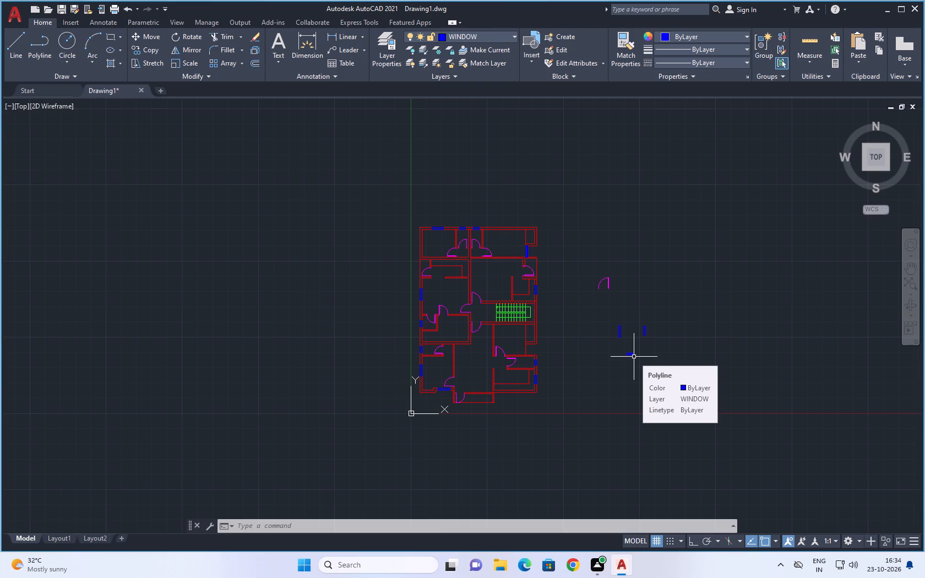
middle_drag(620, 344, 586, 325)
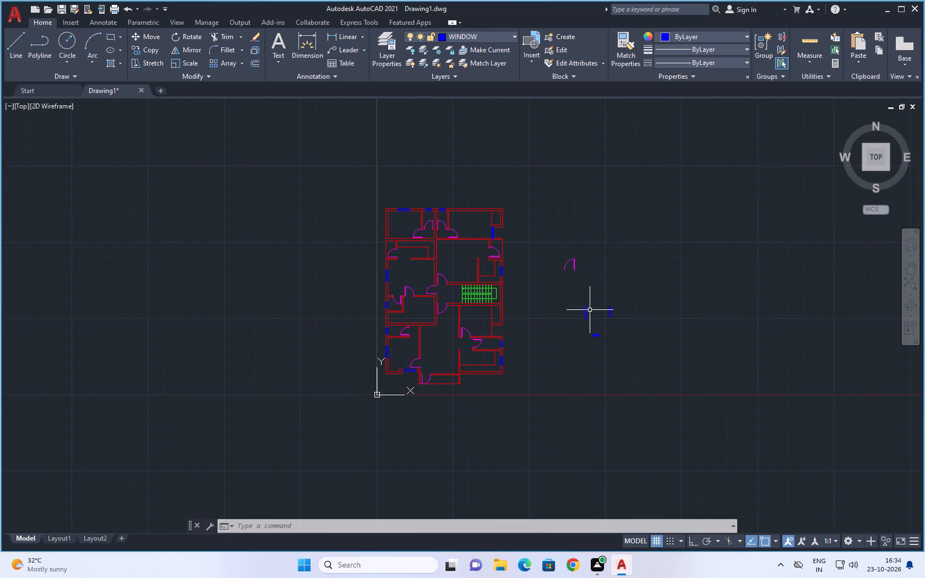
middle_drag(591, 304, 555, 336)
key(Escape)
key(Escape)
click(509, 273)
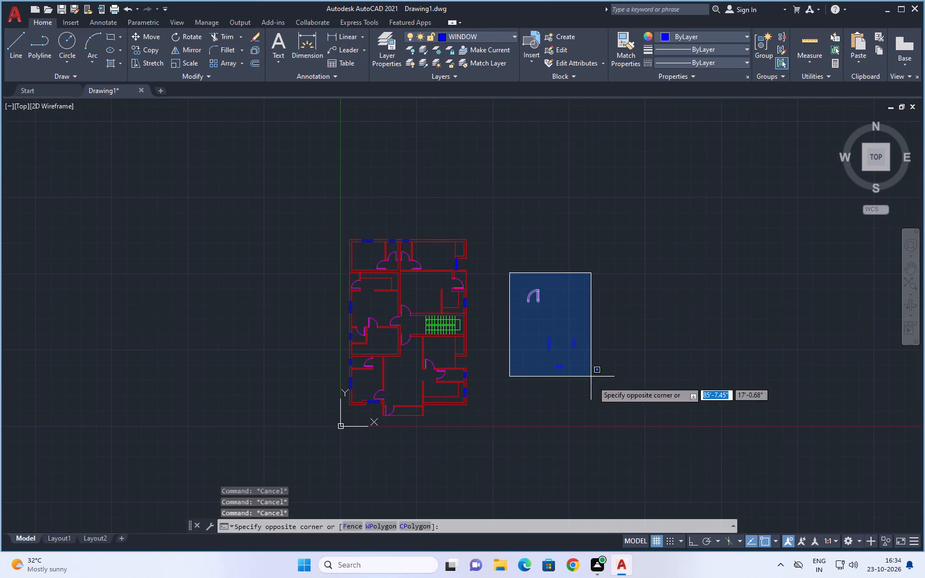
click(598, 422)
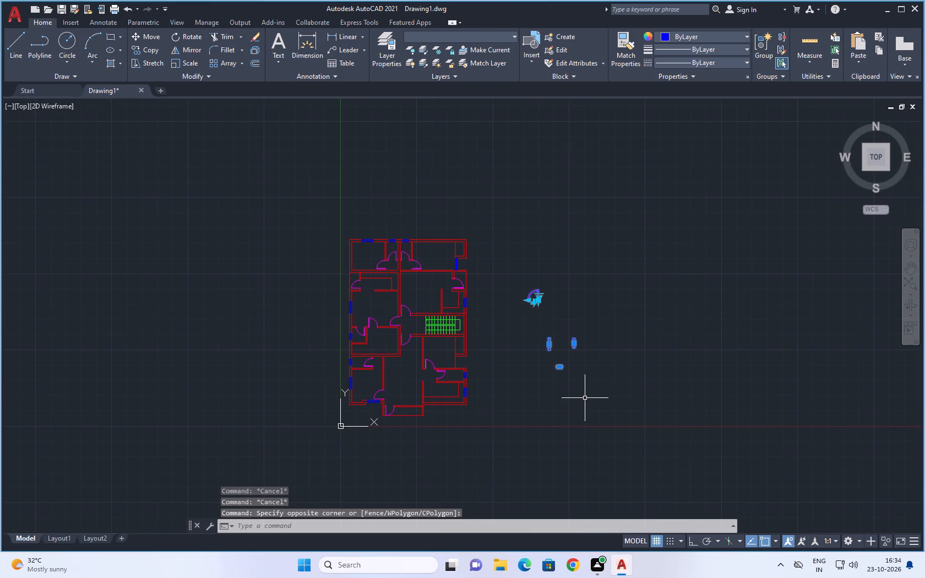
key(Delete)
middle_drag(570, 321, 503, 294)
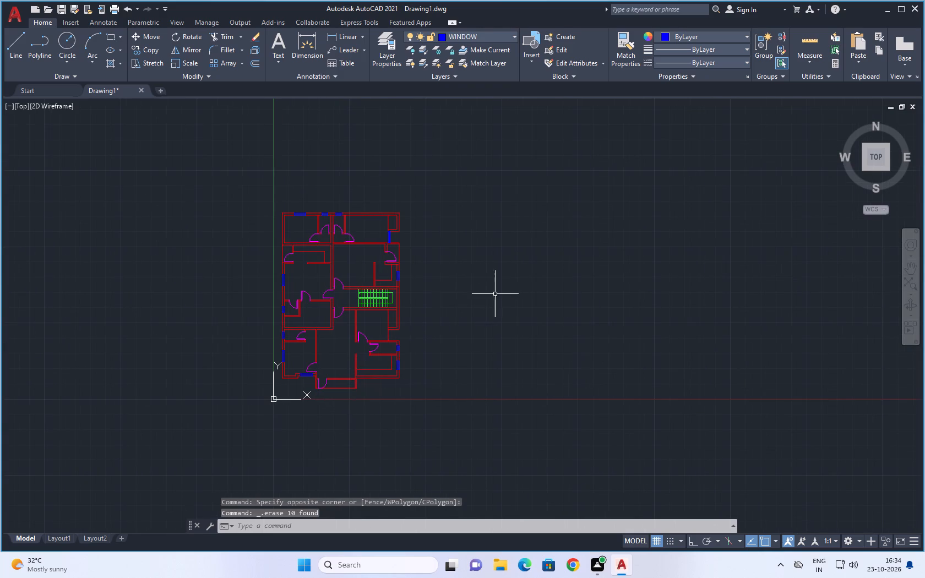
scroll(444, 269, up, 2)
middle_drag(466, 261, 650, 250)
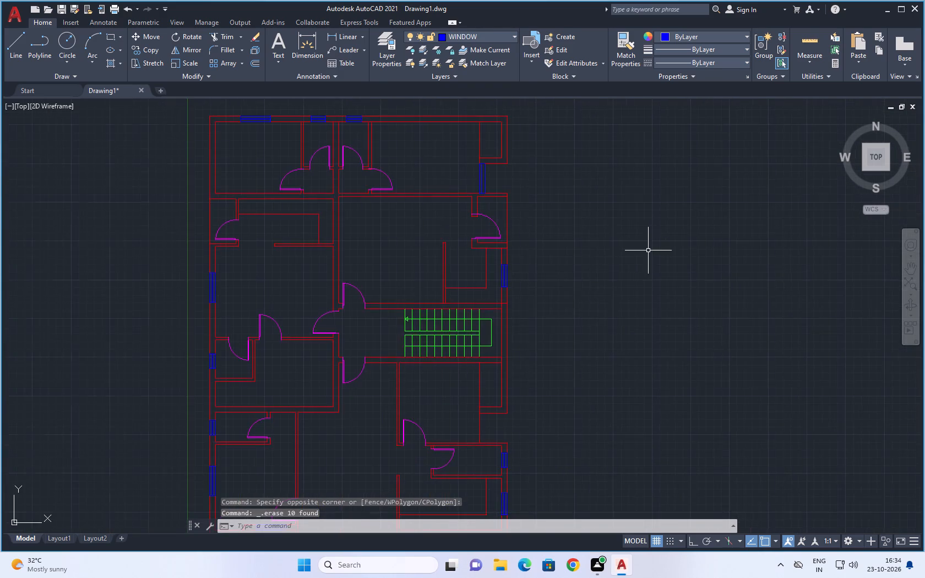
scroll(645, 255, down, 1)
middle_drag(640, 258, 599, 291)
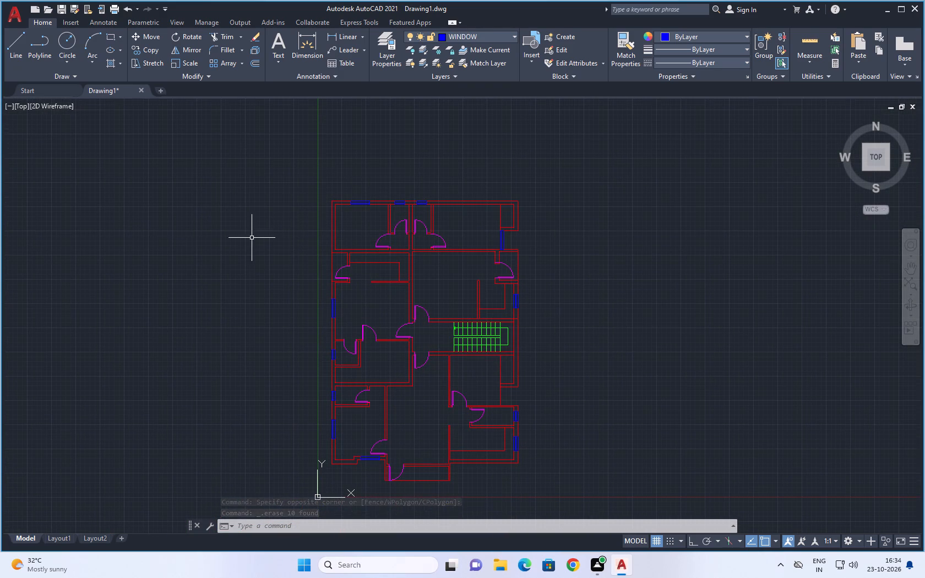
Open DesignCenter with the Home - Space Planner blocks and look through its folder list.
key(ctrl+2)
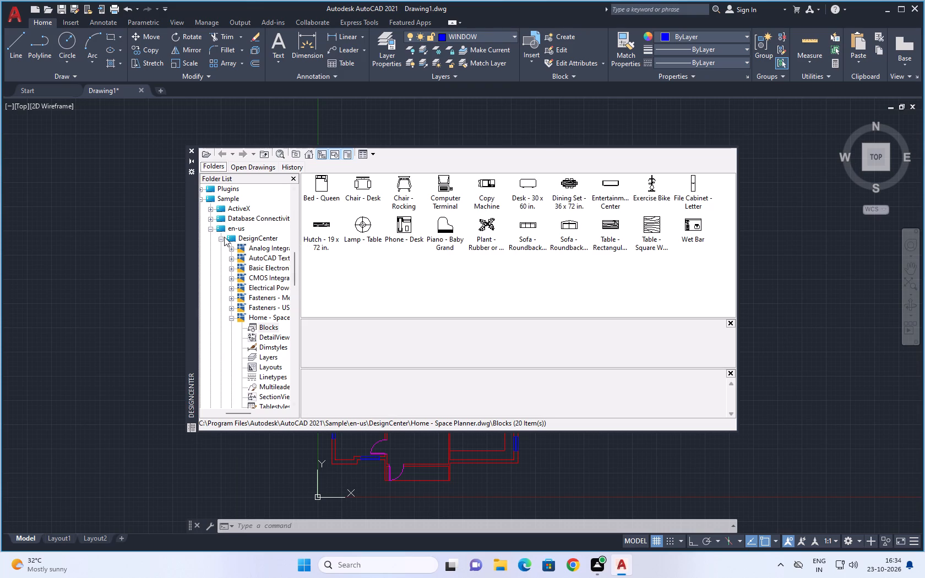
scroll(213, 203, up, 17)
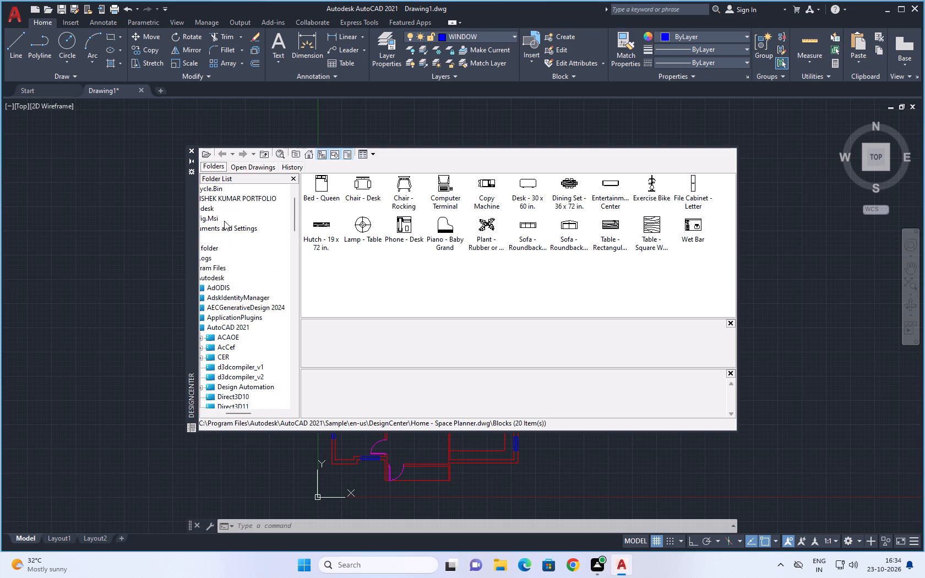
scroll(228, 232, down, 5)
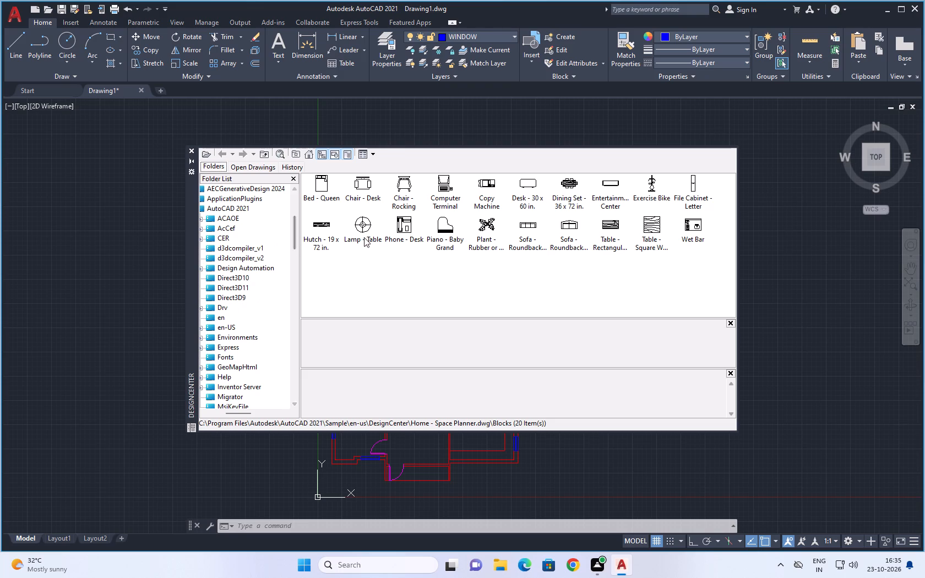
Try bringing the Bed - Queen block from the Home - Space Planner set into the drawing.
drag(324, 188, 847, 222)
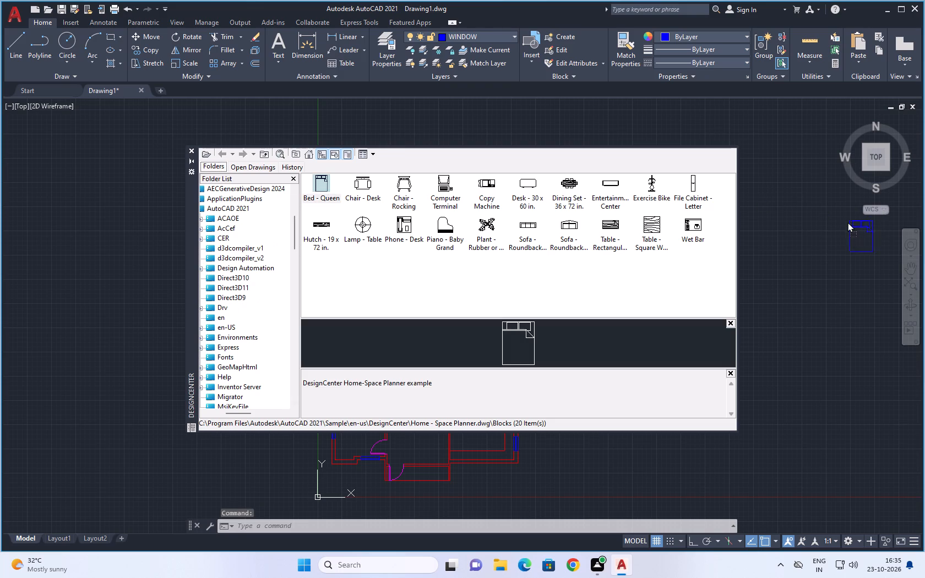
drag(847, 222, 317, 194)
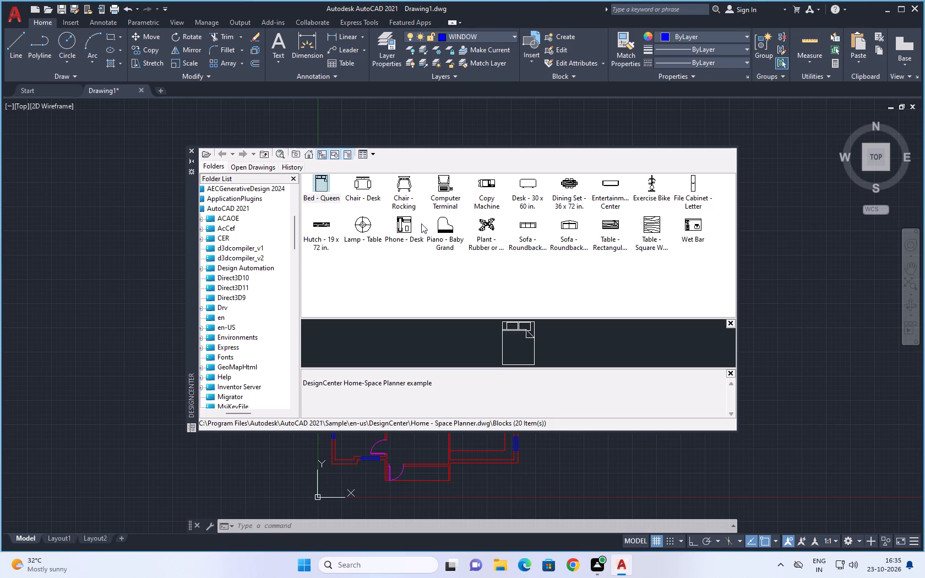
Make EQUIPMENT the current layer for the furniture and fixture blocks.
click(491, 40)
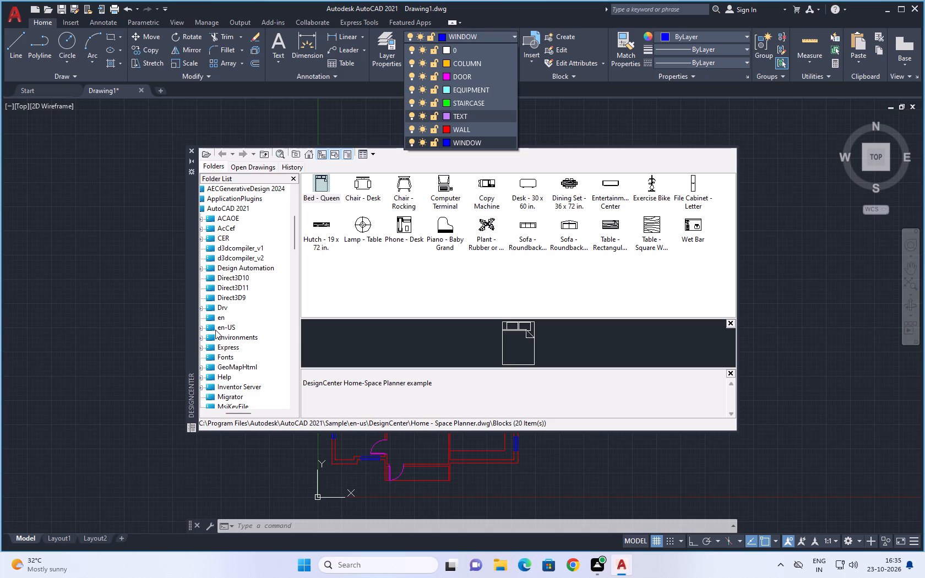
scroll(239, 272, up, 12)
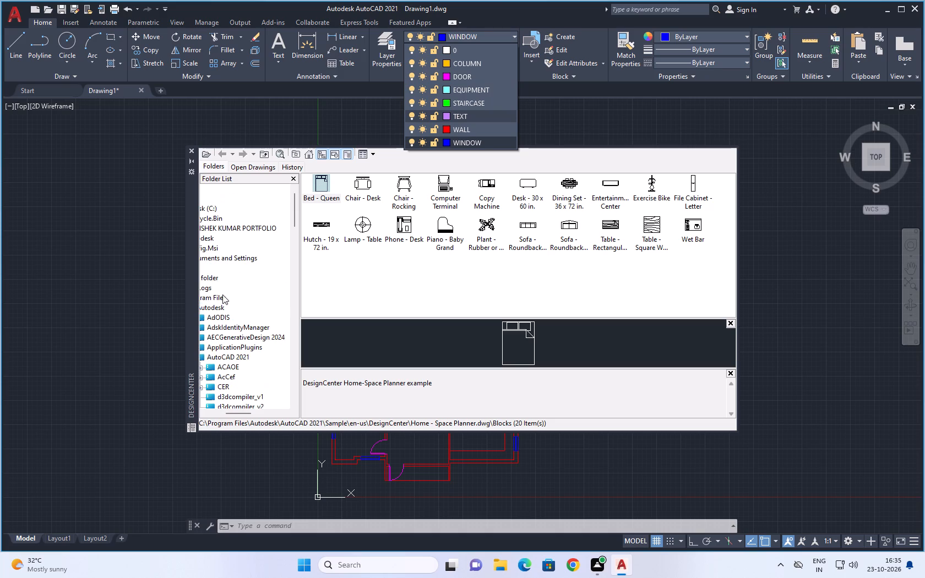
scroll(220, 288, down, 1)
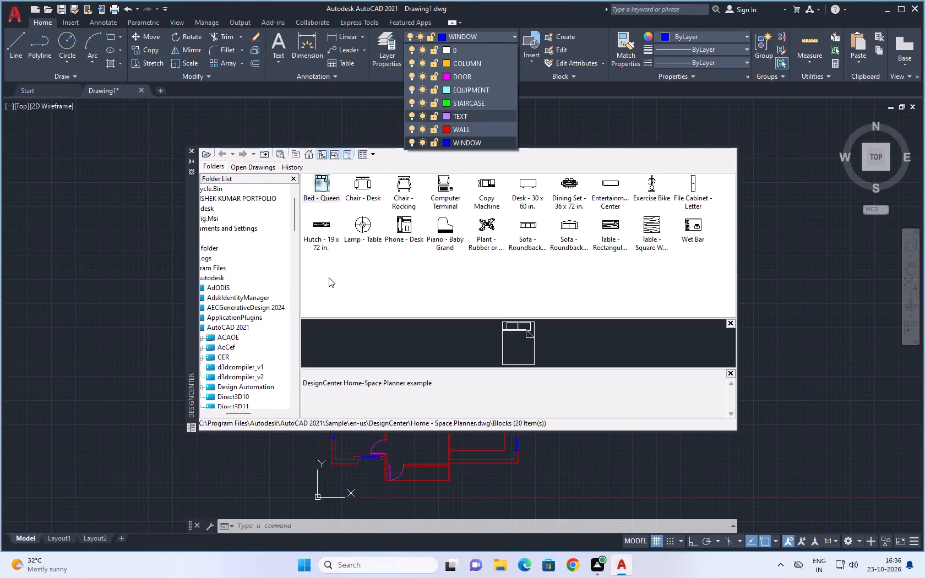
click(459, 89)
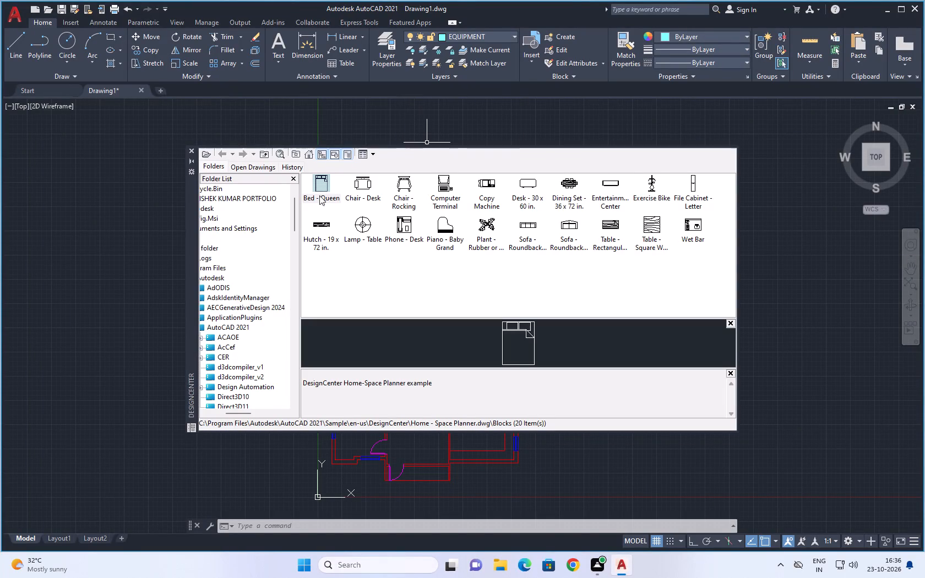
Place the Bed - Queen and Dining Set - 36 x 72 in. blocks in the empty space east of the floor plan.
drag(327, 184, 809, 191)
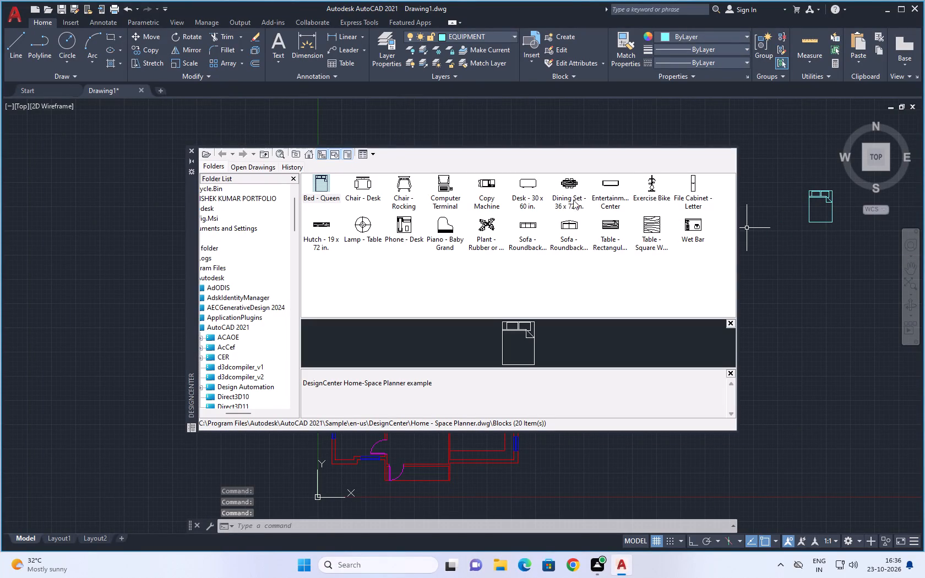
drag(569, 189, 856, 214)
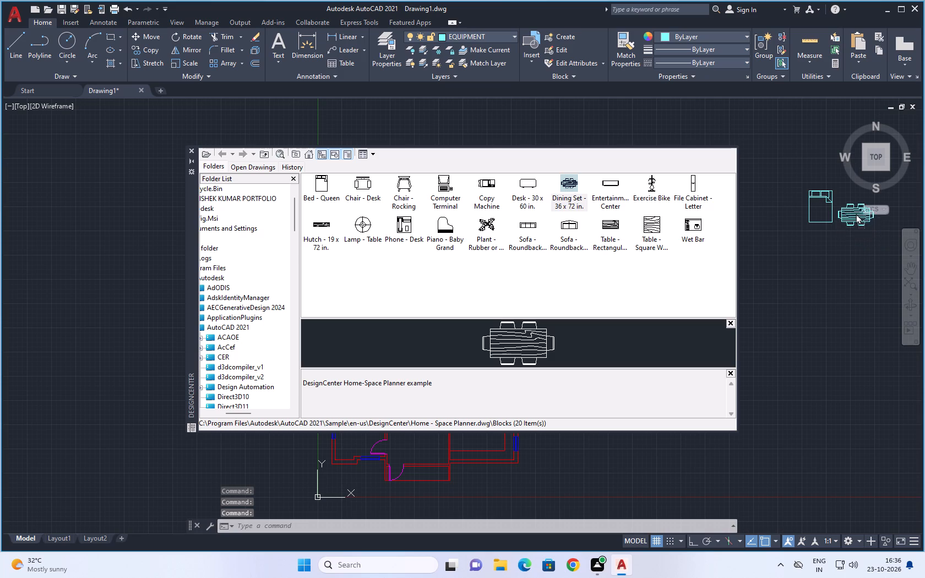
drag(856, 214, 864, 210)
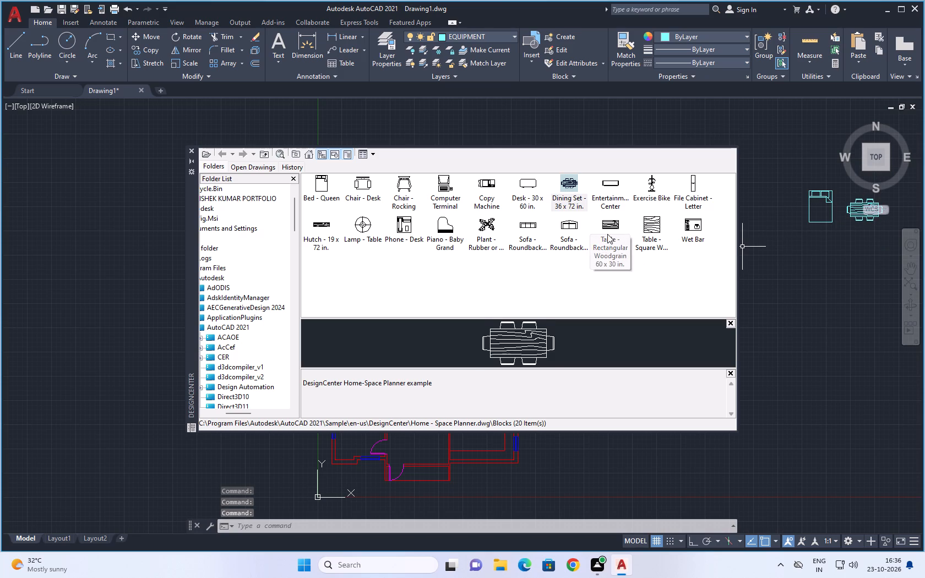
Place the Table - Rectangular Woodgrain 60 x 30 in. and the three-seat and two-seat Sofa - Roundback blocks below the bed and dining set.
drag(607, 234, 858, 235)
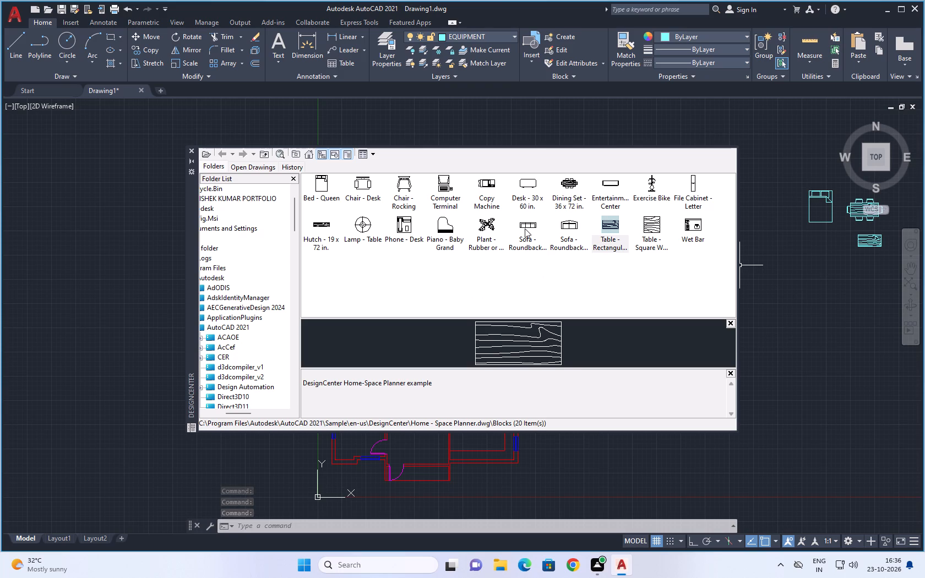
drag(525, 228, 826, 236)
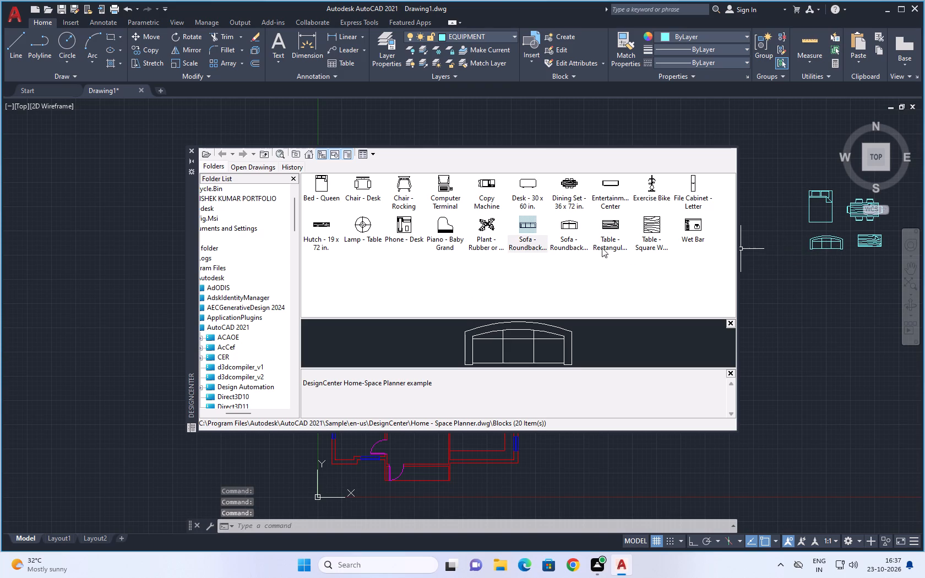
drag(564, 229, 871, 255)
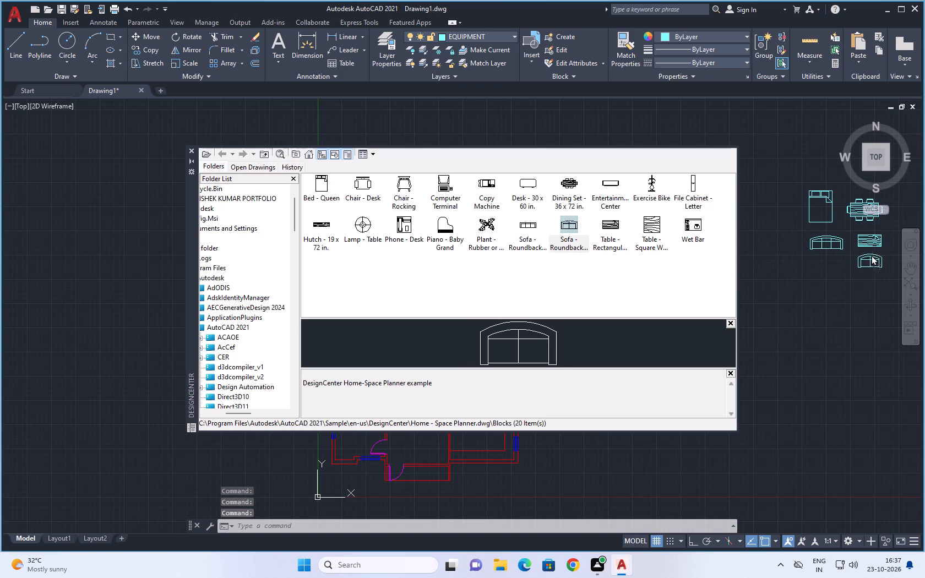
drag(871, 255, 873, 255)
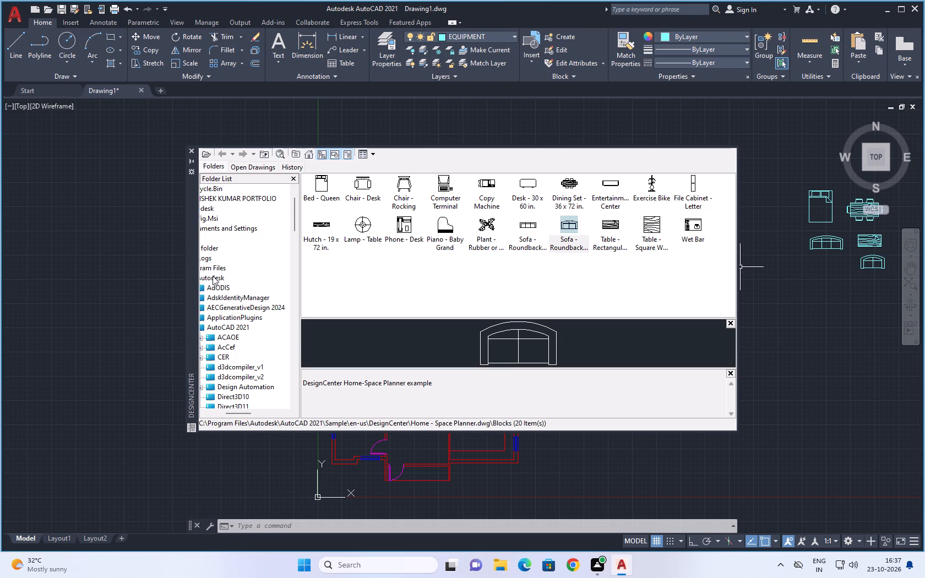
Find House Designer.dwg among the DesignCenter sample drawings and display its blocks.
scroll(213, 279, down, 2)
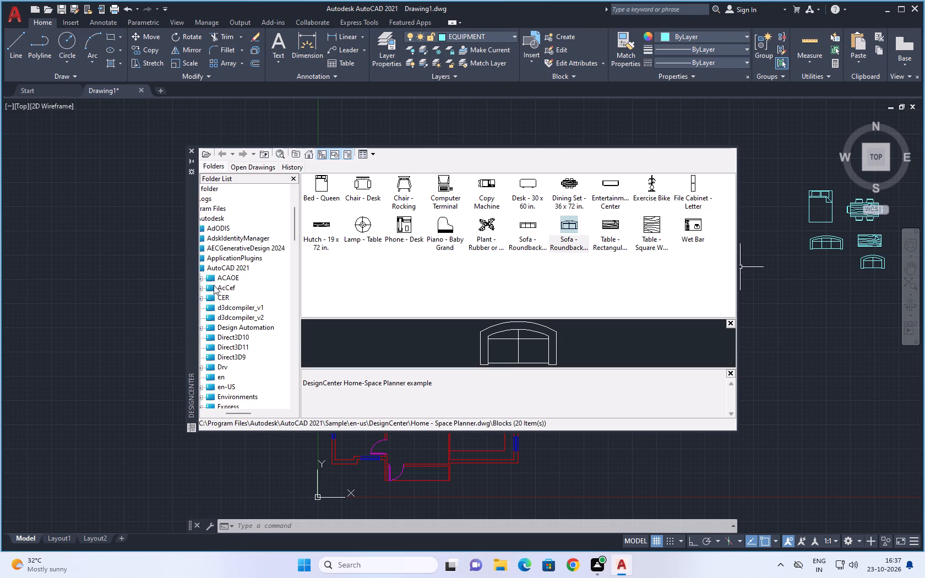
scroll(214, 288, down, 3)
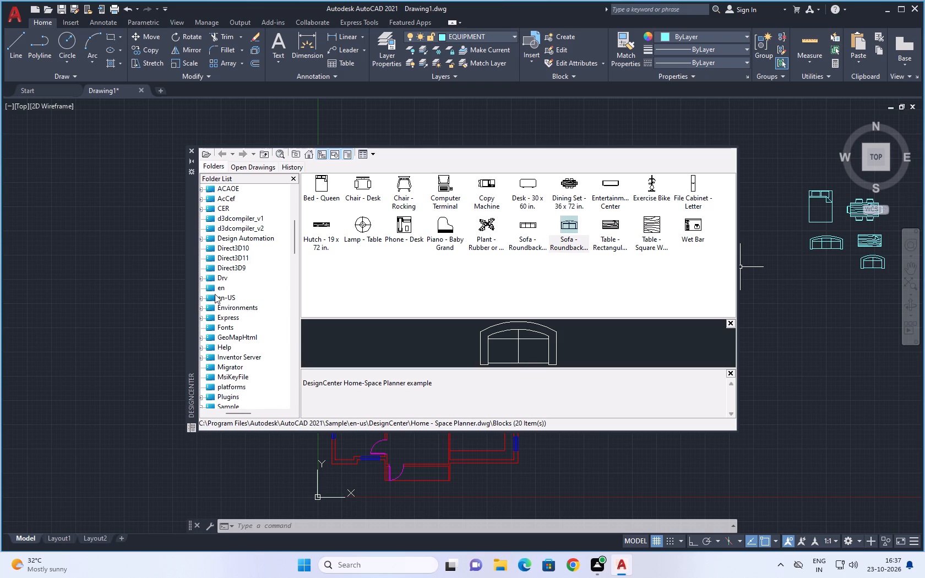
scroll(215, 294, up, 7)
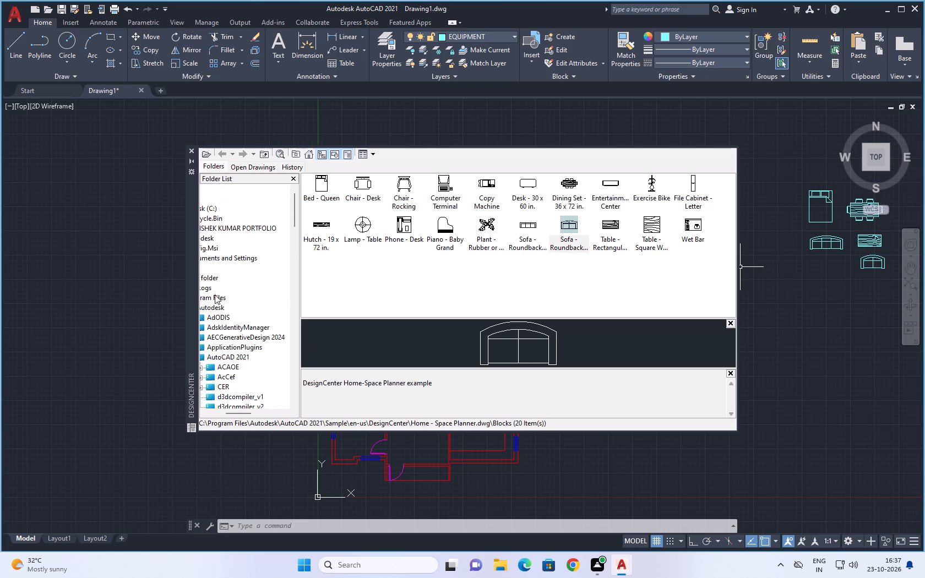
scroll(215, 295, up, 6)
scroll(213, 304, down, 7)
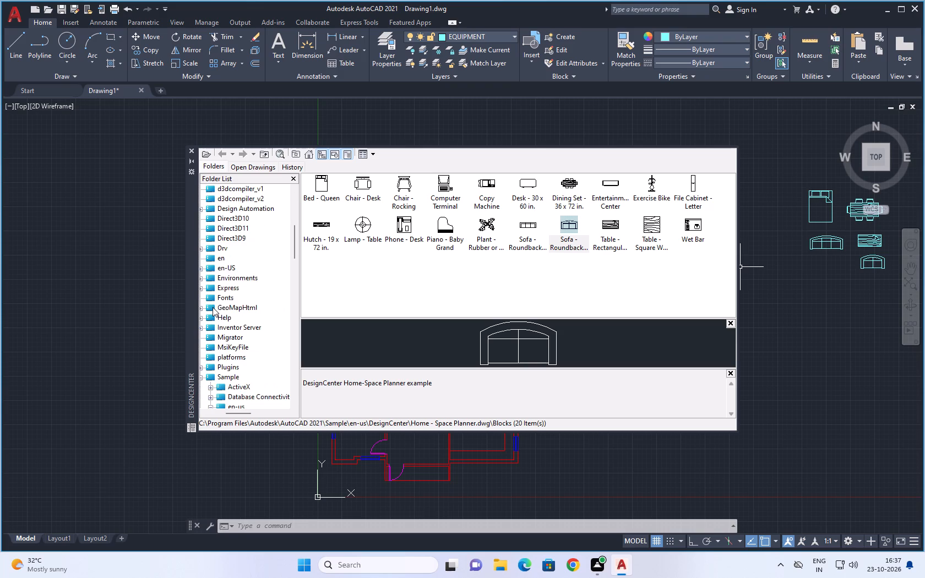
scroll(213, 308, down, 4)
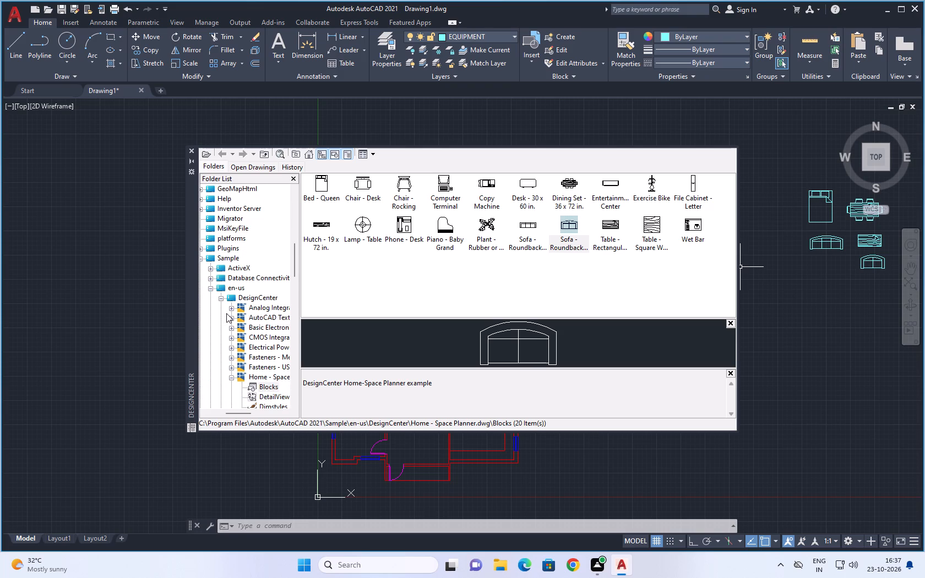
scroll(226, 313, down, 1)
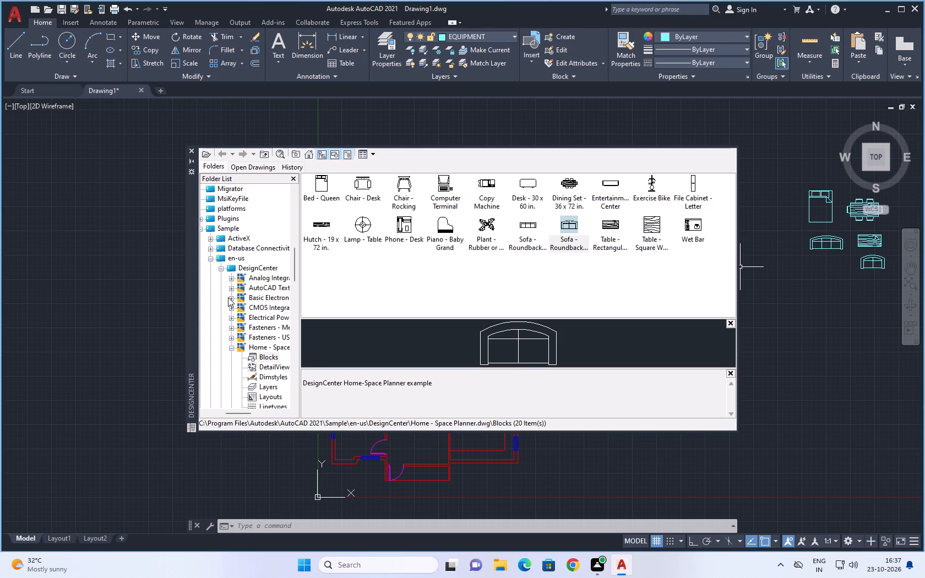
scroll(236, 298, down, 1)
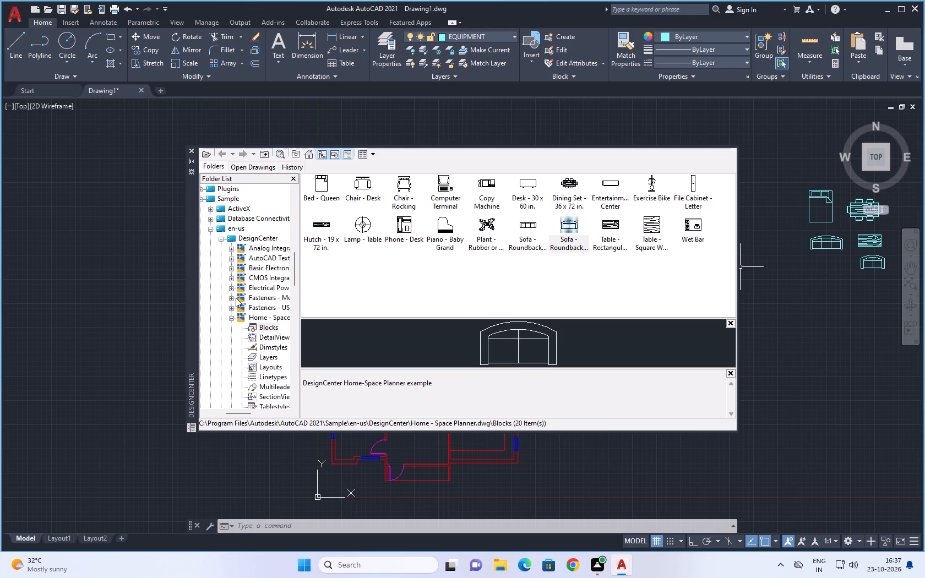
scroll(236, 317, down, 4)
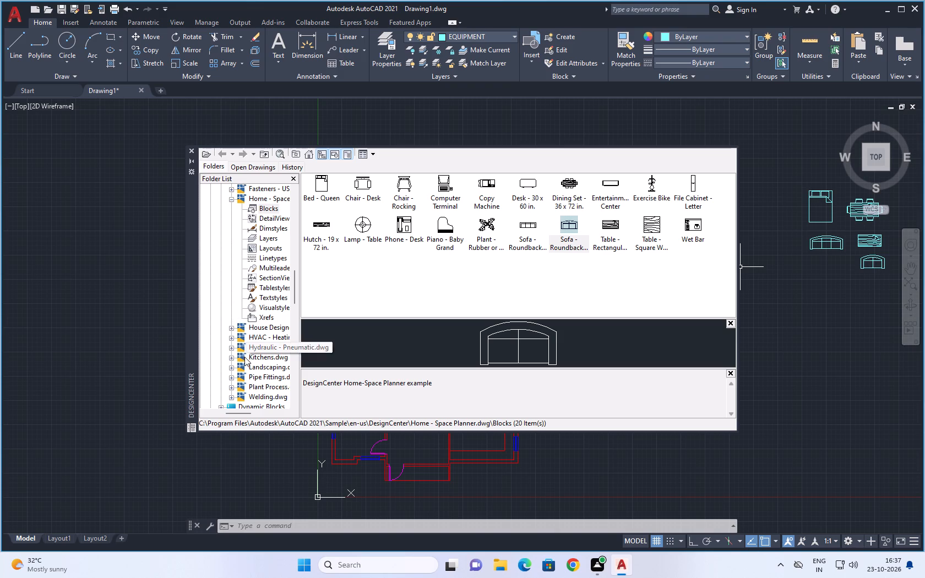
click(231, 329)
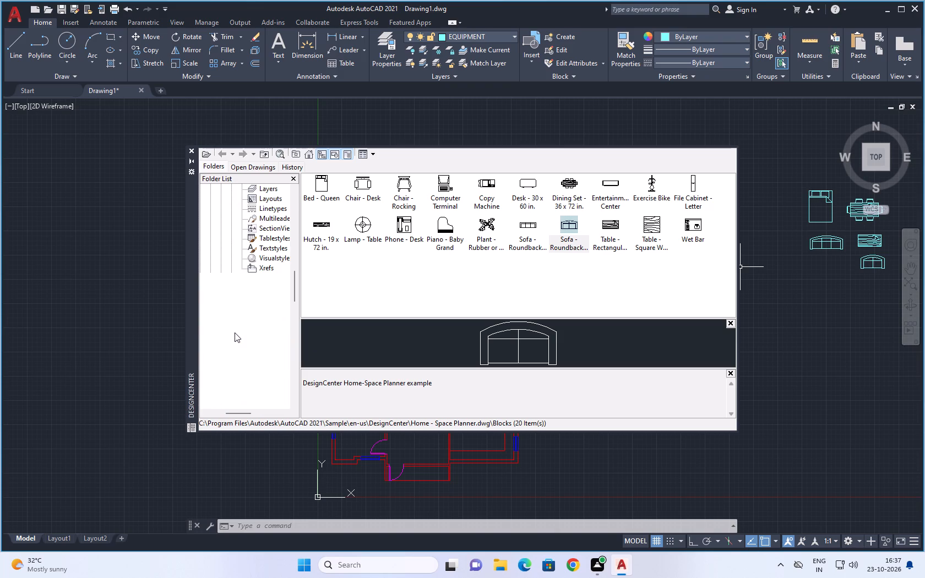
double_click(258, 286)
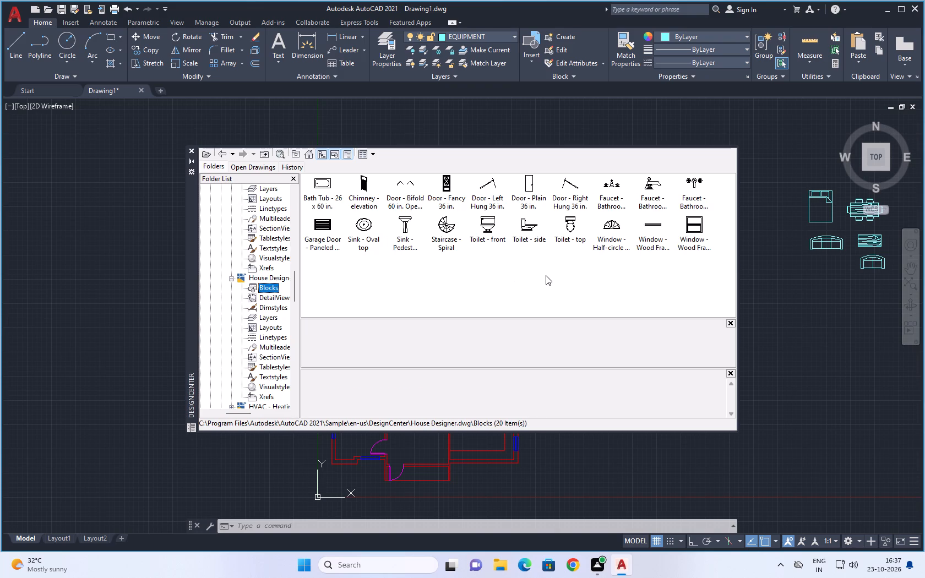
Place the Sink - Oval top and Toilet - top blocks below the sofas, east of the floor plan.
drag(364, 225, 395, 233)
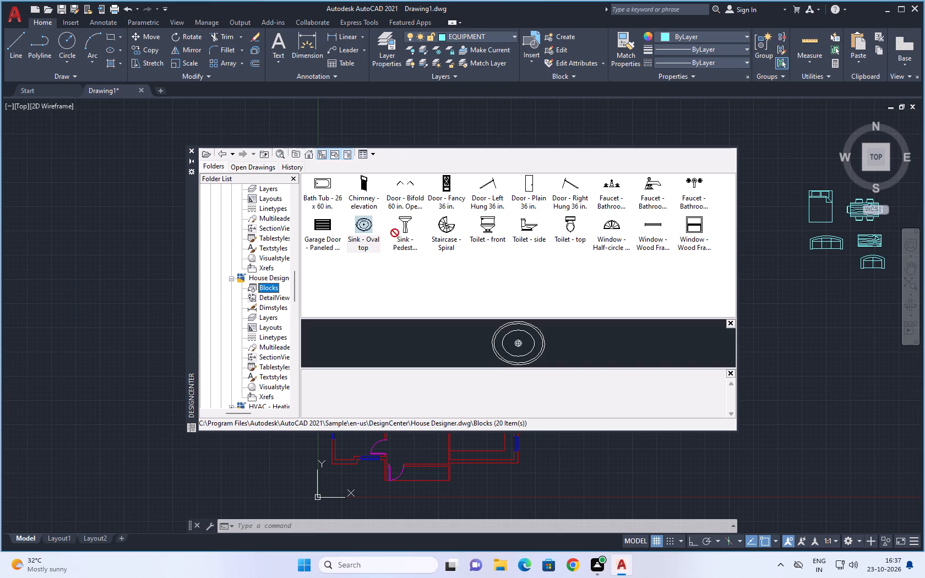
drag(395, 233, 823, 299)
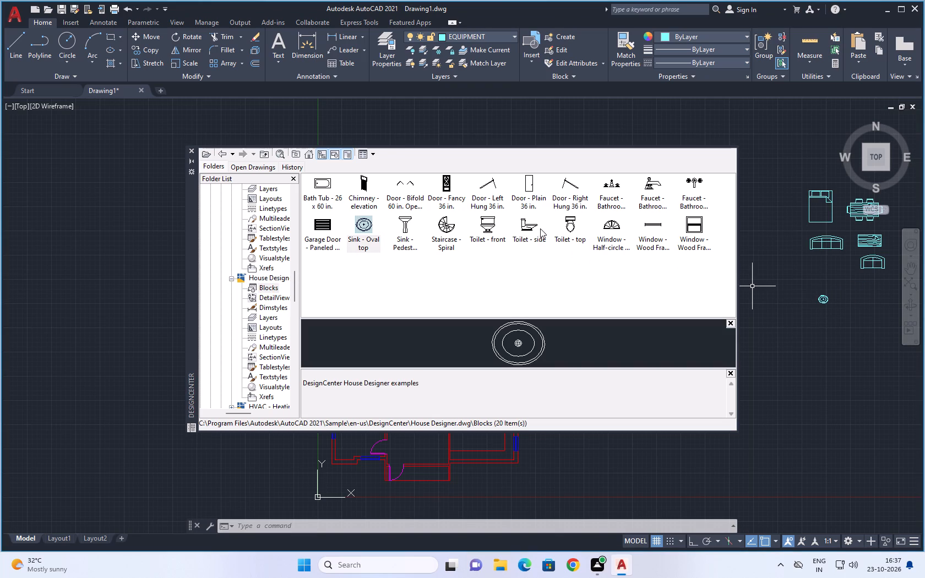
drag(570, 220, 858, 293)
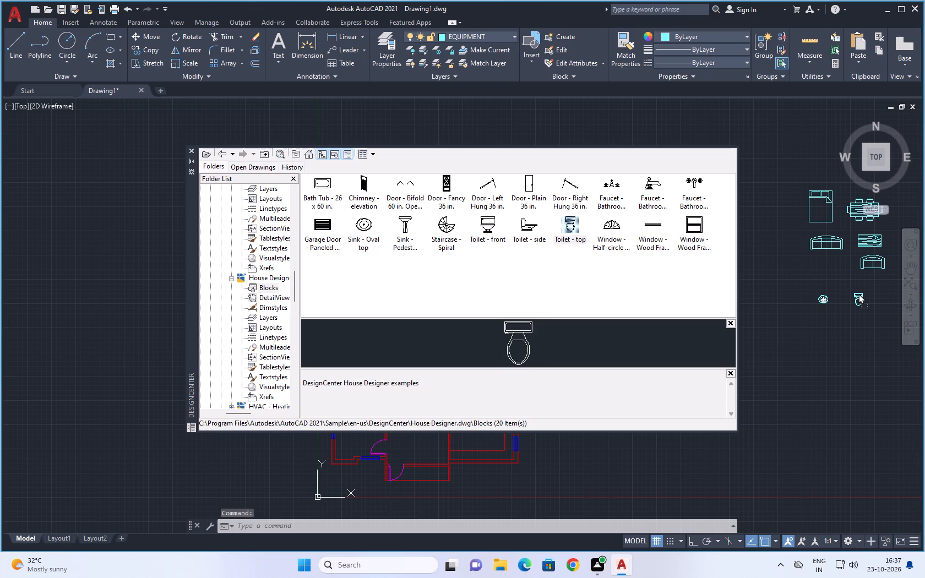
drag(858, 293, 857, 293)
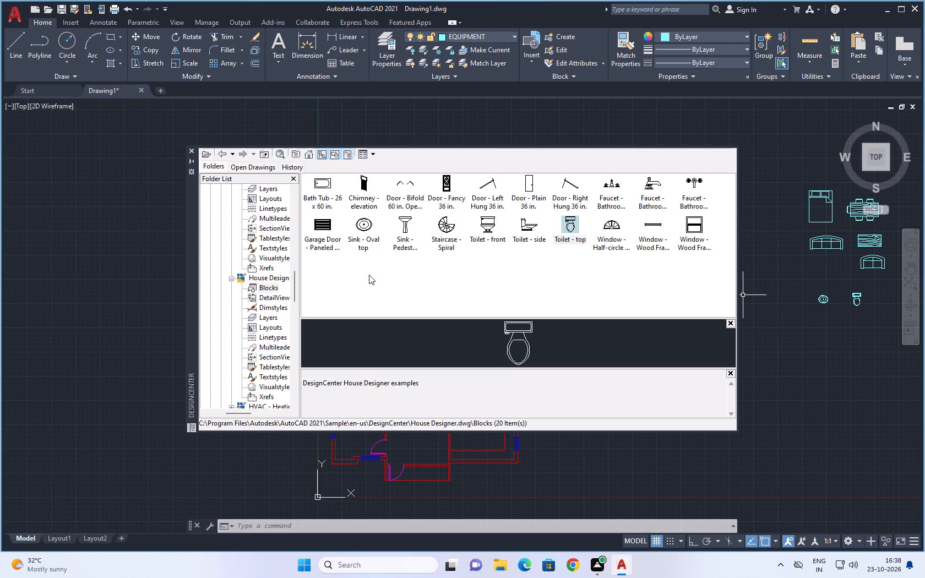
From the Kitchens.dwg blocks, place Range-Oven - 30 in top, Sink-double - 36 in top and Sink-single - 30 in top in a row below the bathroom fixtures.
scroll(244, 315, down, 3)
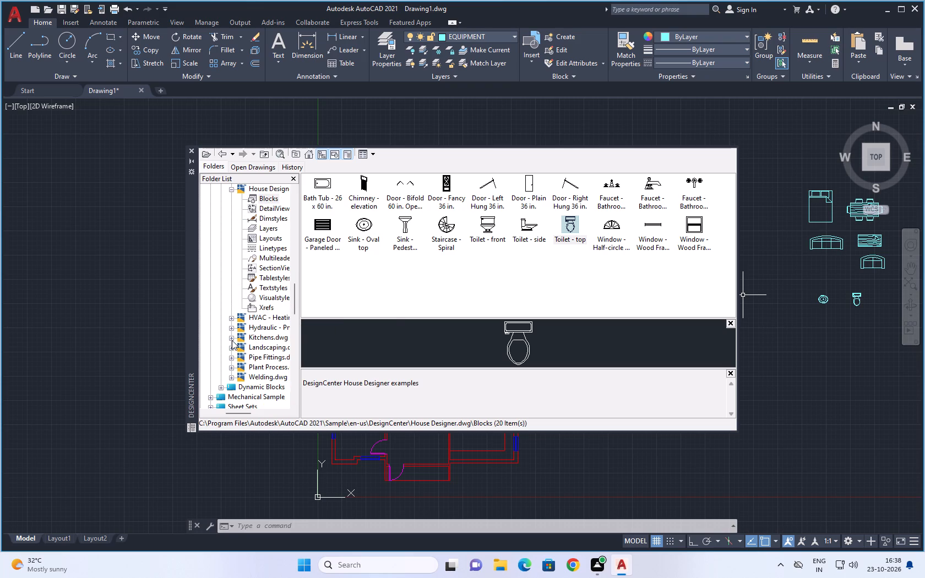
click(232, 339)
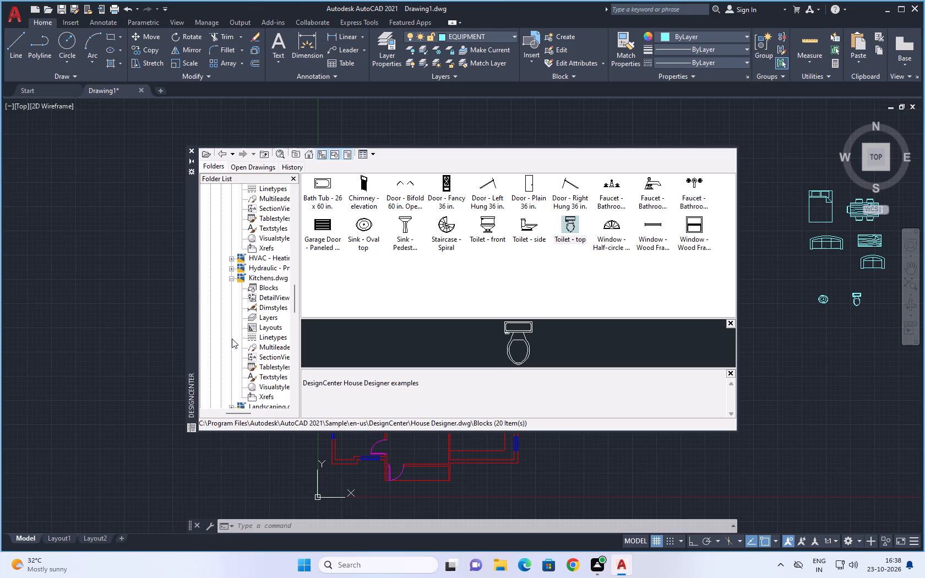
double_click(262, 287)
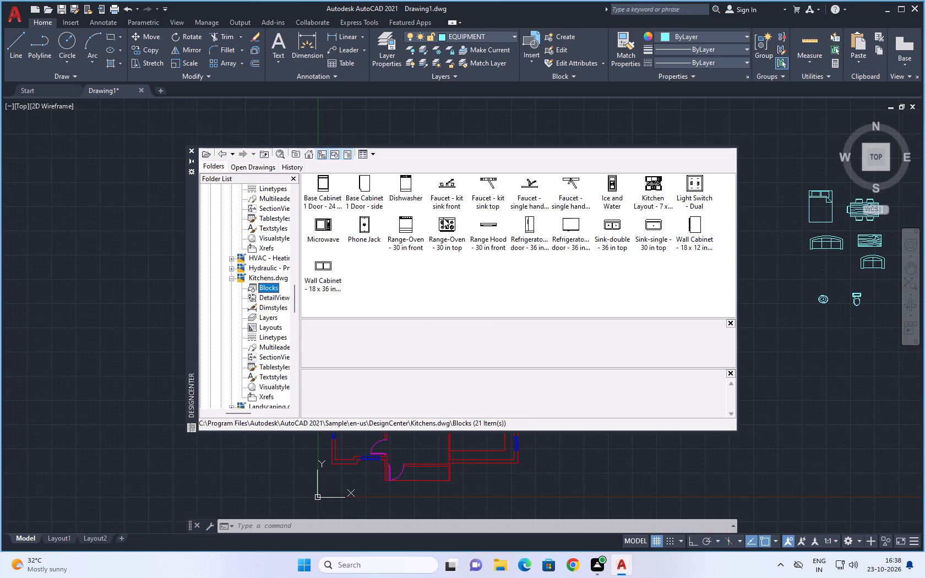
drag(443, 218, 824, 322)
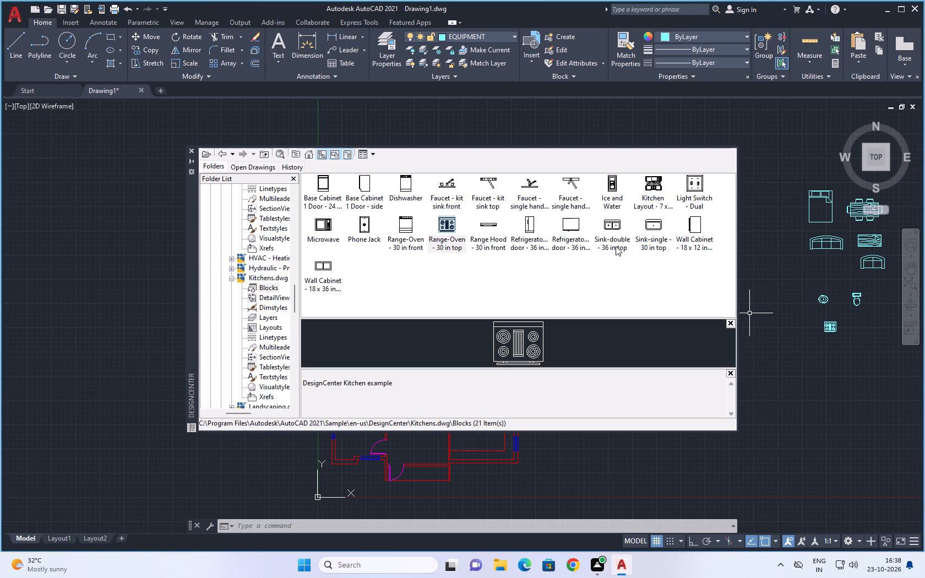
drag(611, 227, 853, 318)
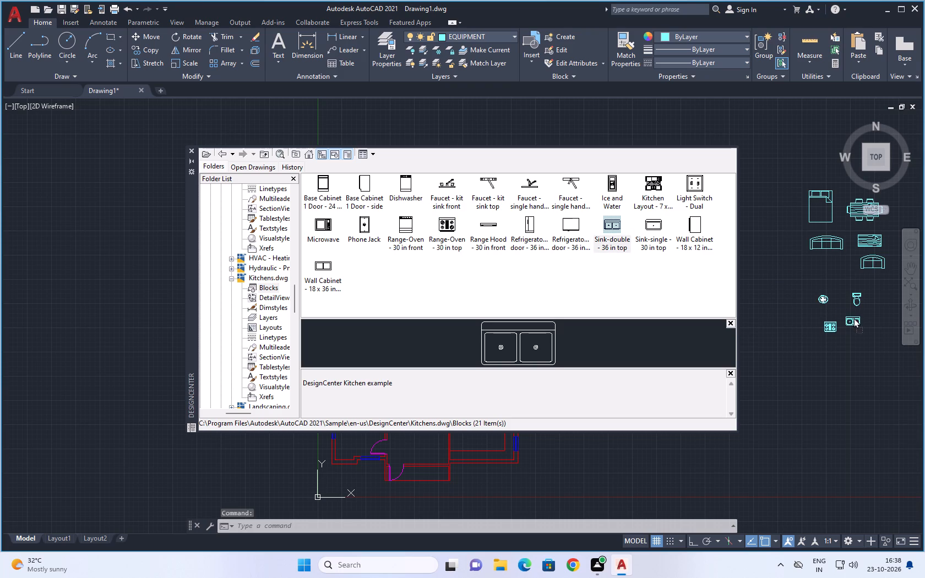
drag(853, 318, 858, 322)
drag(655, 229, 803, 312)
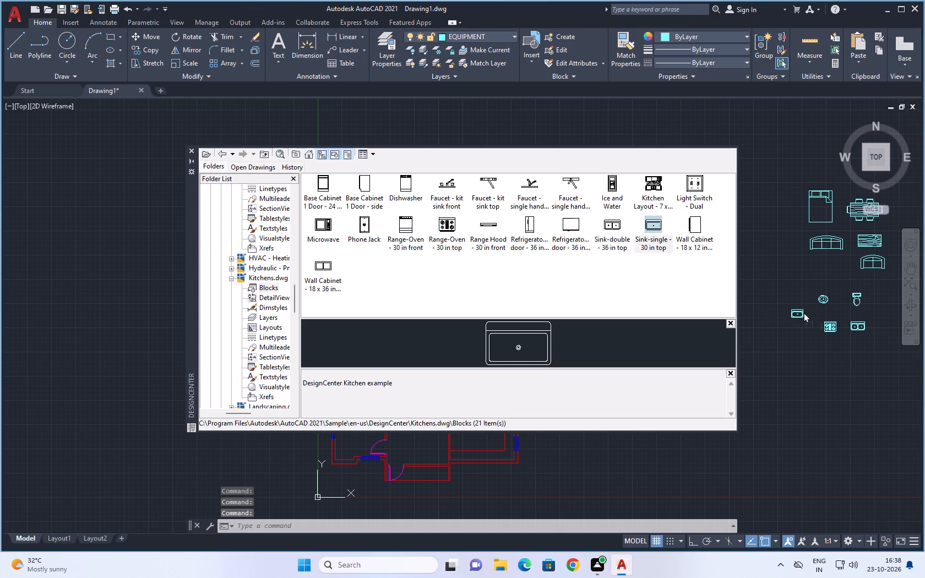
drag(803, 312, 884, 320)
drag(884, 320, 883, 321)
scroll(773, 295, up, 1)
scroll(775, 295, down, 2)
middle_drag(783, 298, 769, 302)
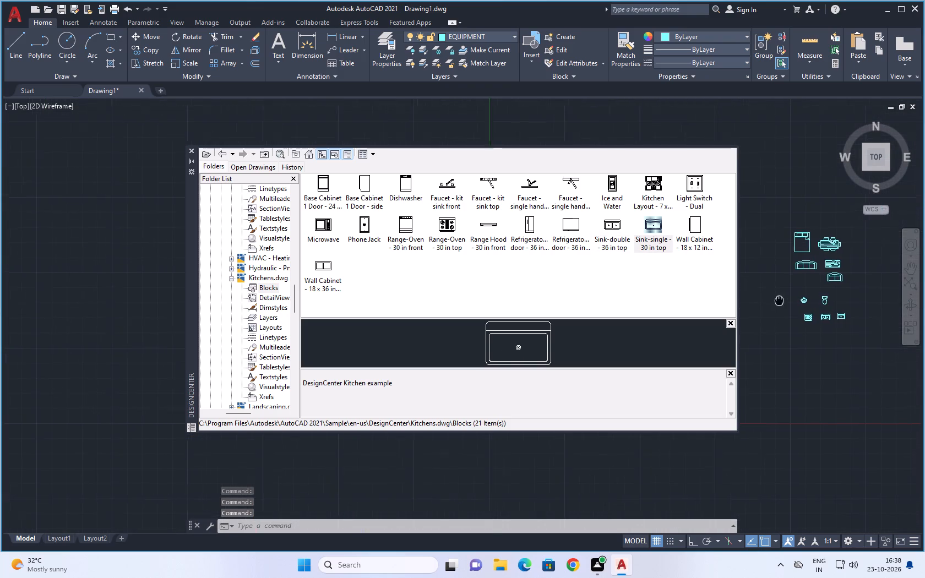
Look through the block collections of Landscaping.dwg, Kitchens.dwg and House Designer.dwg for more furnishings.
middle_drag(769, 302, 752, 299)
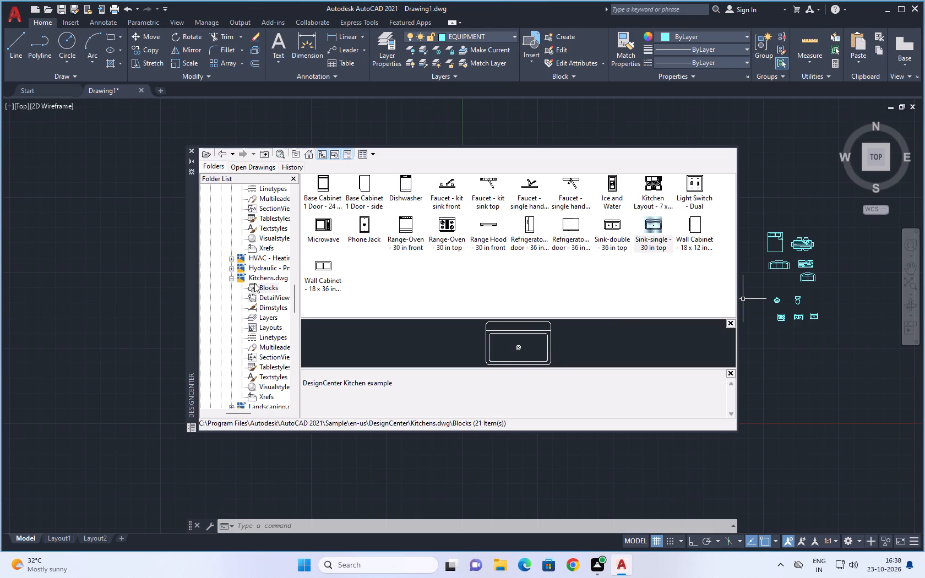
scroll(257, 287, down, 2)
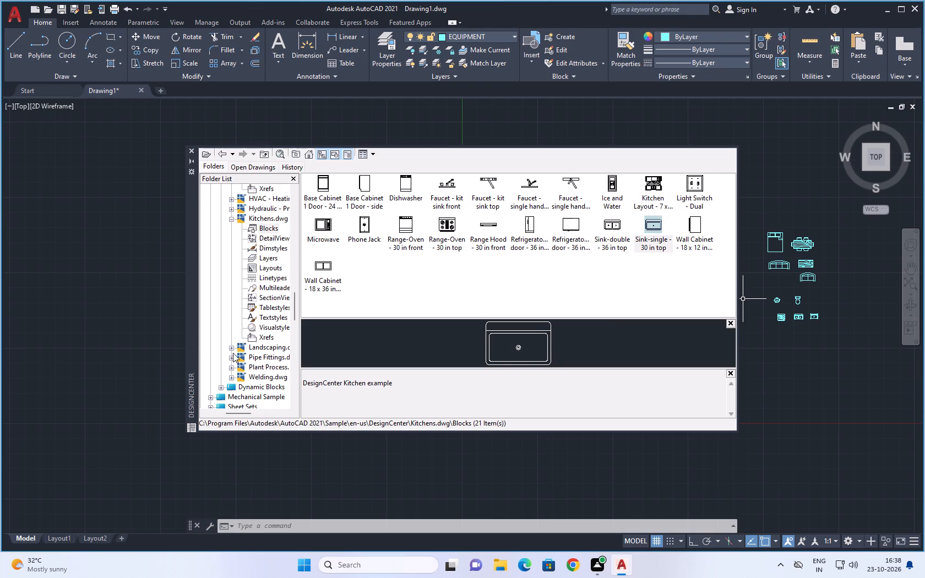
click(232, 347)
double_click(262, 290)
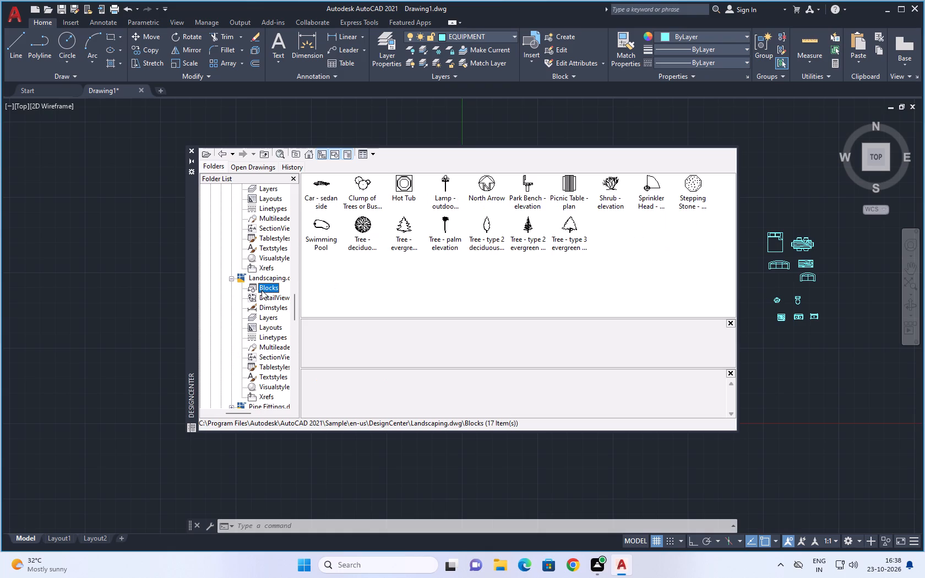
scroll(262, 290, up, 1)
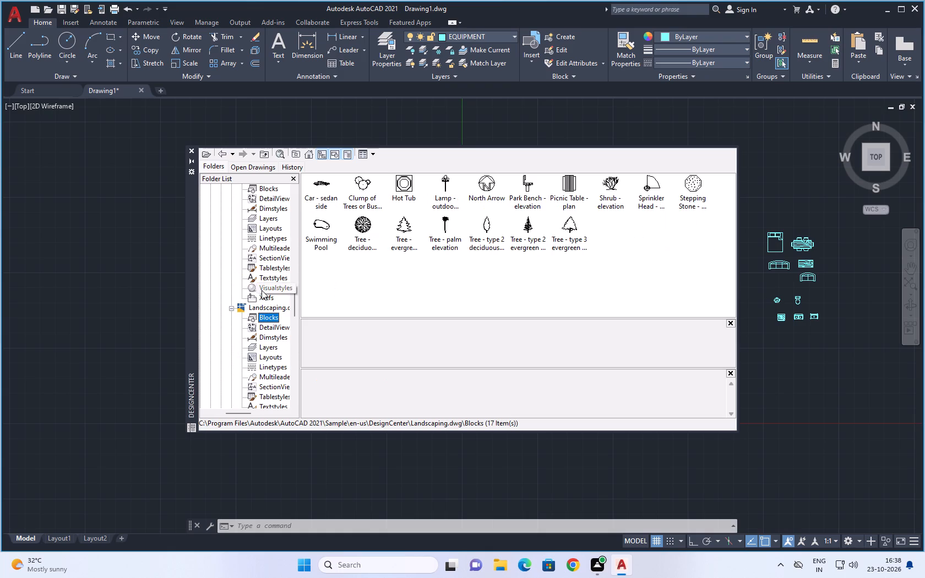
scroll(262, 290, up, 2)
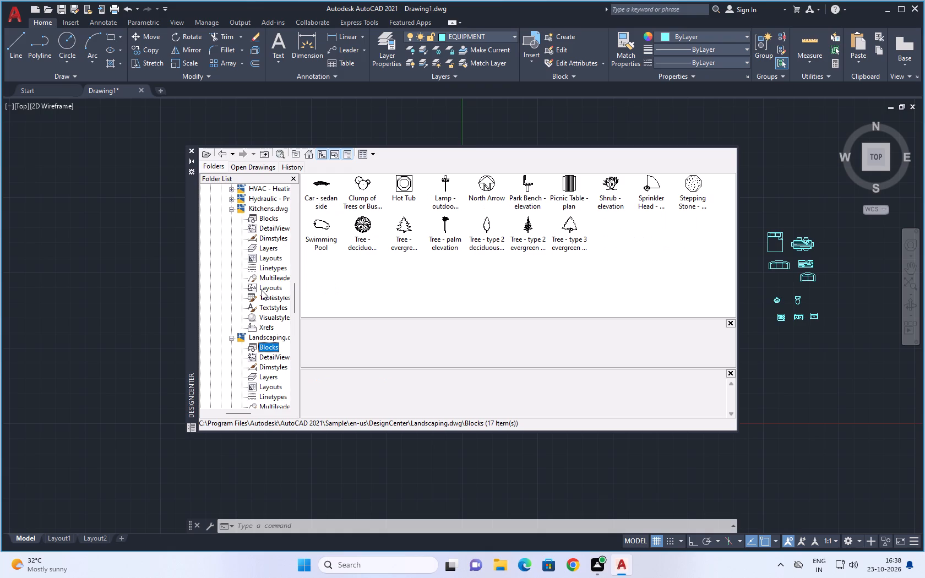
click(265, 248)
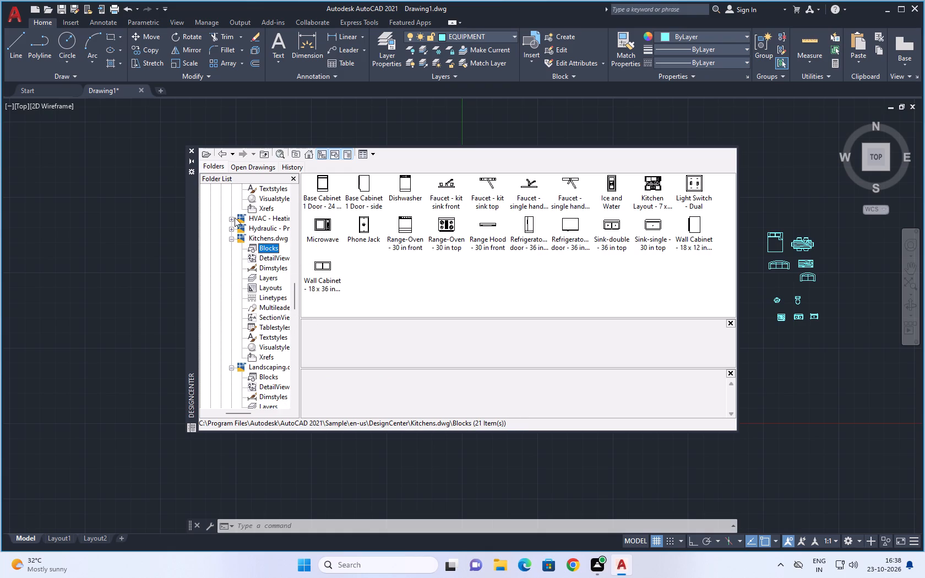
scroll(244, 216, up, 2)
scroll(251, 263, up, 2)
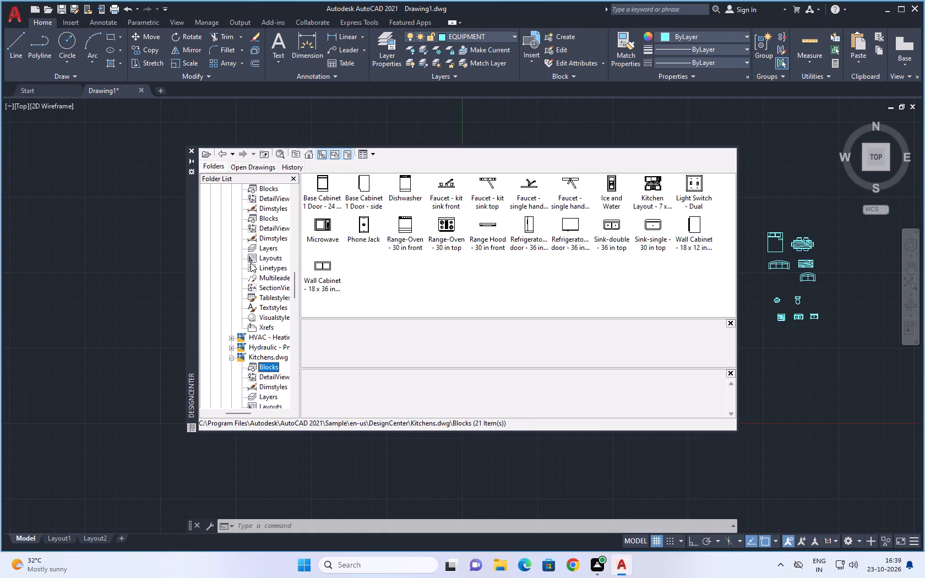
scroll(251, 264, up, 1)
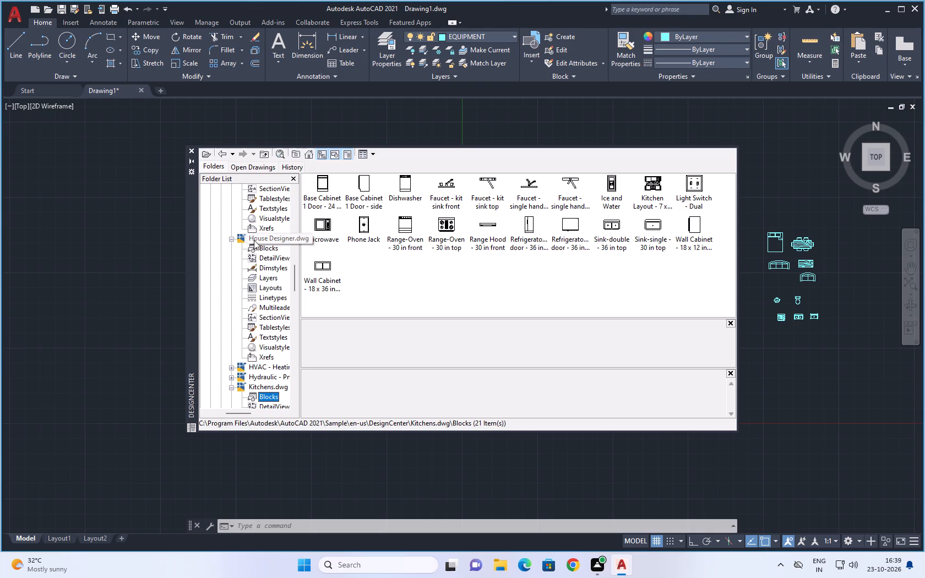
double_click(255, 245)
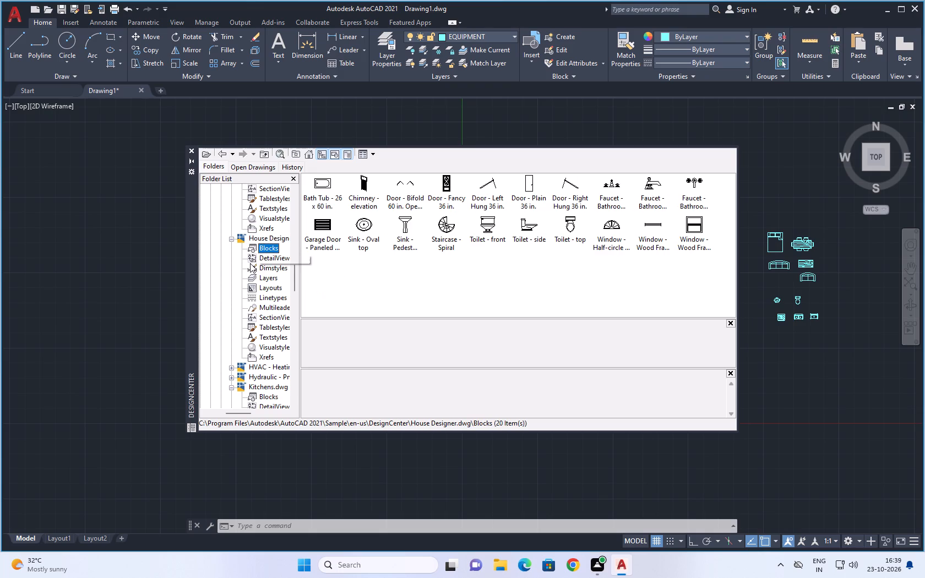
From the Home - Space Planner.dwg blocks, place Chair - Rocking just east of the dining set and woodgrain table.
scroll(259, 236, up, 3)
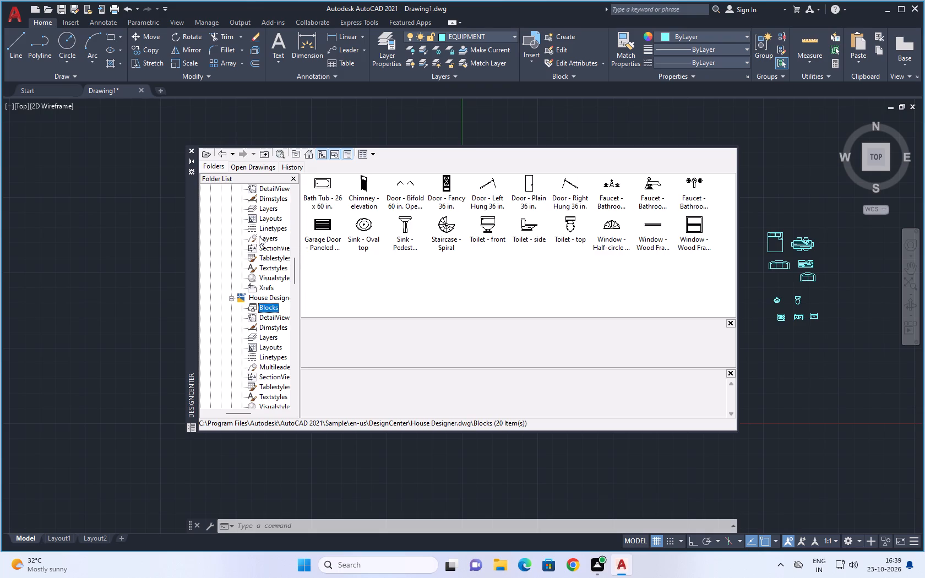
scroll(253, 237, up, 1)
click(254, 238)
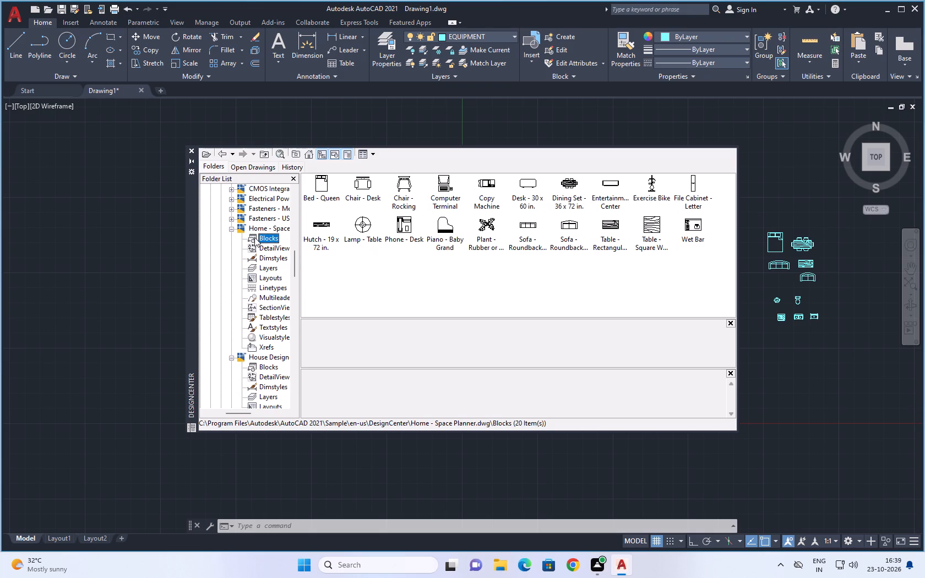
double_click(254, 237)
drag(405, 189, 841, 254)
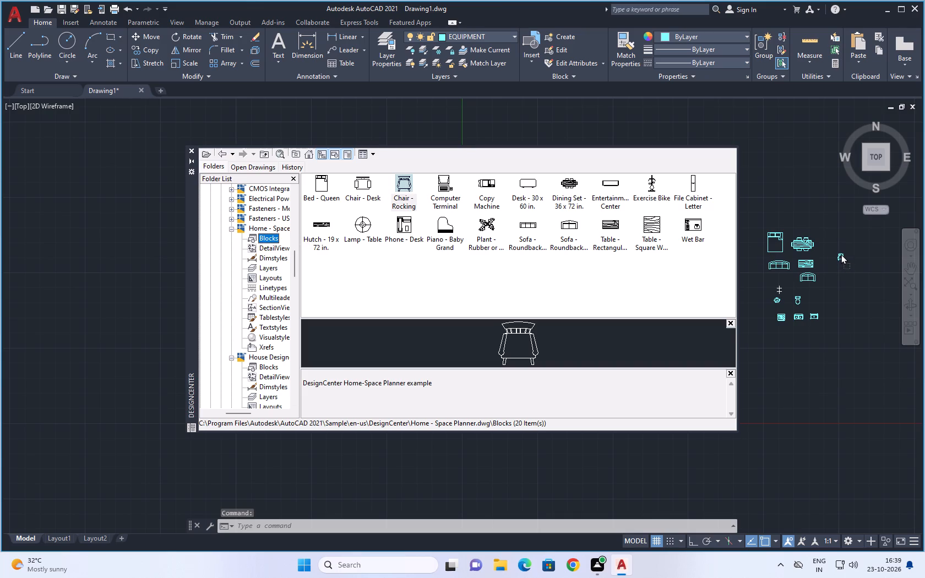
drag(841, 254, 825, 253)
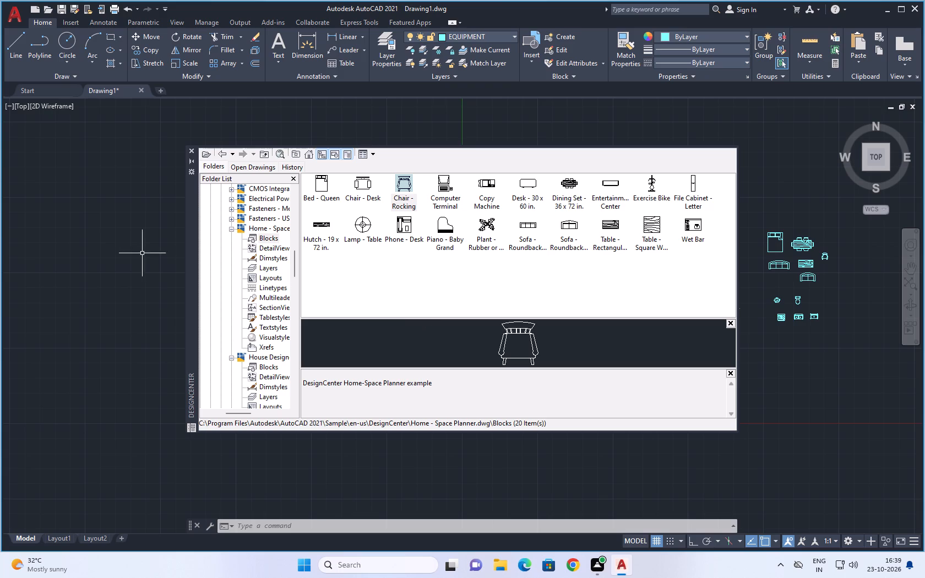
Close the DesignCenter palette to clear the view of the floor plan.
scroll(259, 235, up, 4)
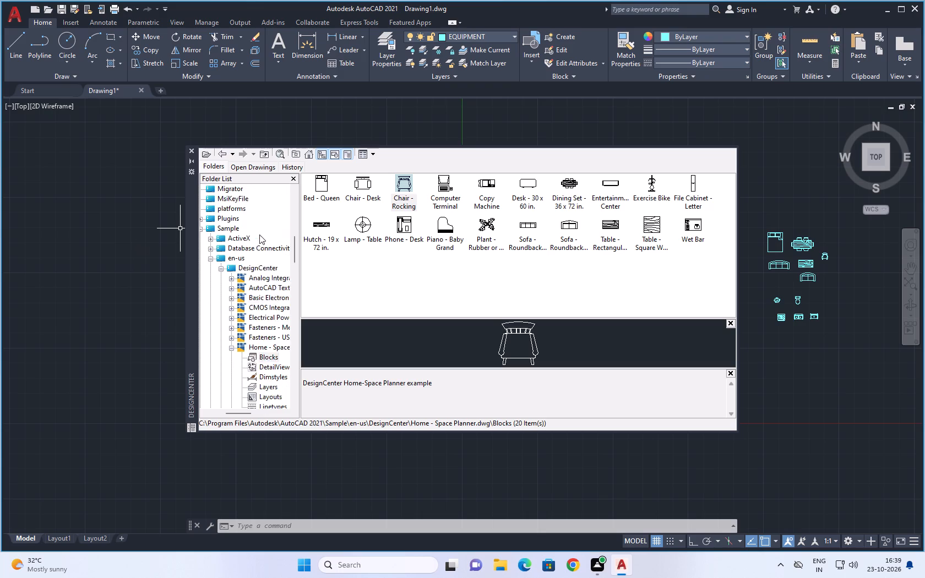
scroll(259, 235, up, 3)
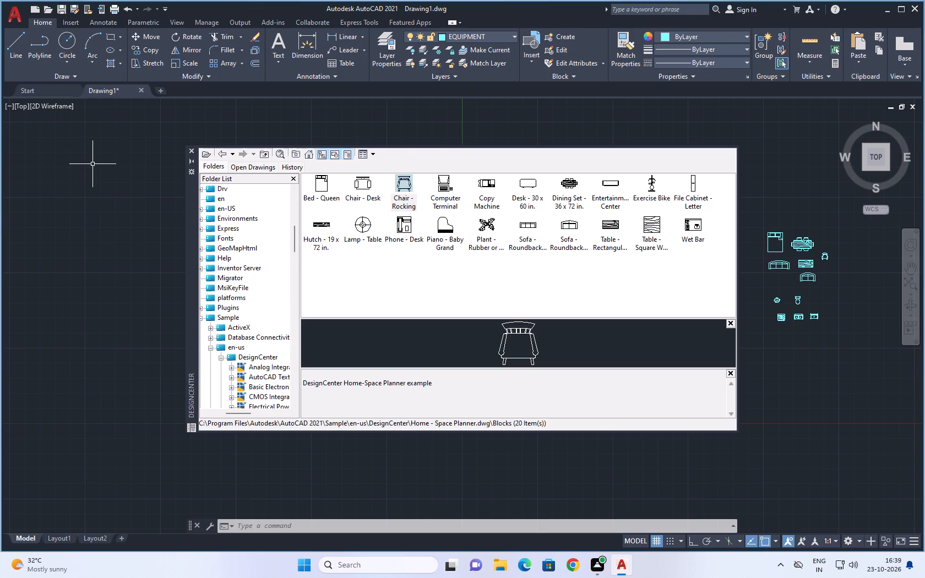
click(192, 148)
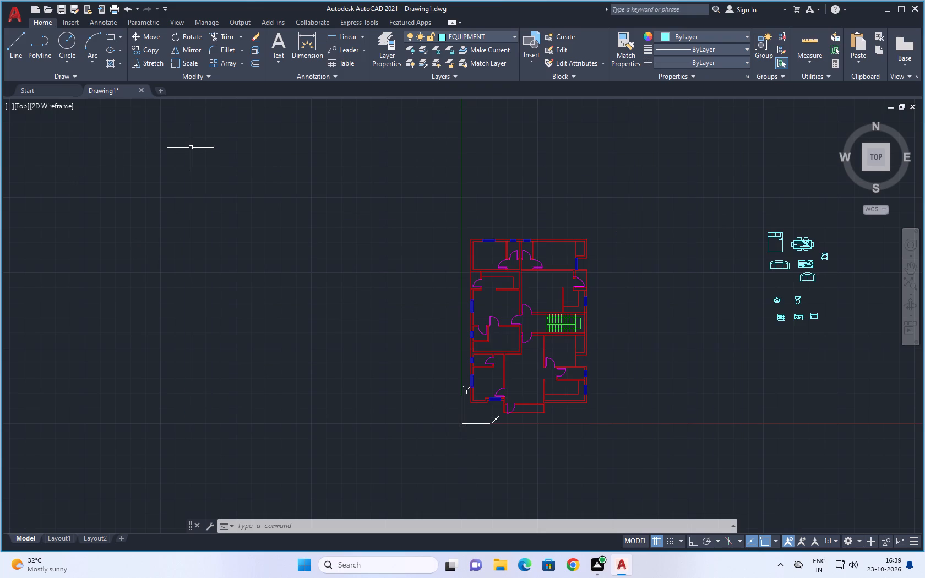
Rotate the queen bed block 90 degrees counterclockwise with Ortho on, so its headboard faces west.
middle_drag(470, 155, 402, 145)
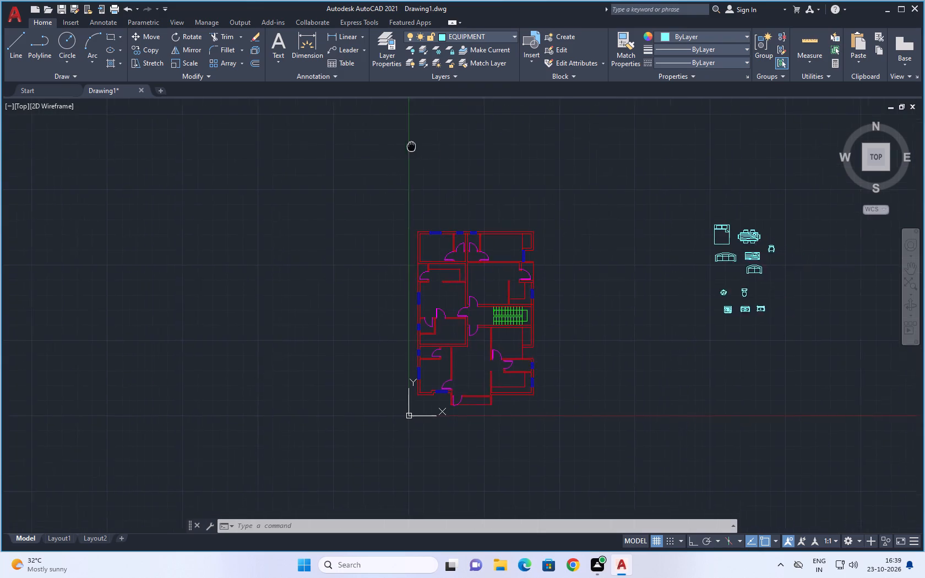
middle_drag(402, 145, 373, 141)
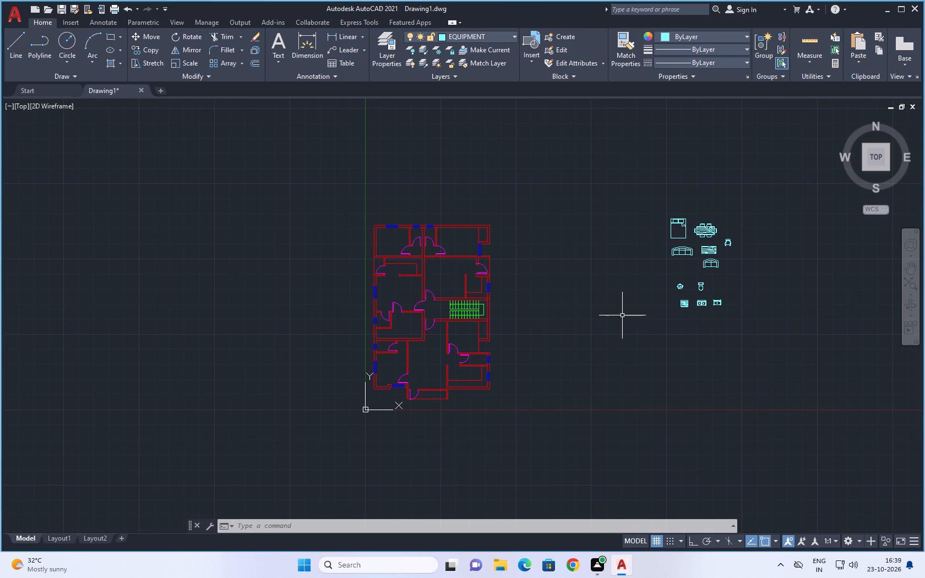
middle_drag(621, 315, 510, 352)
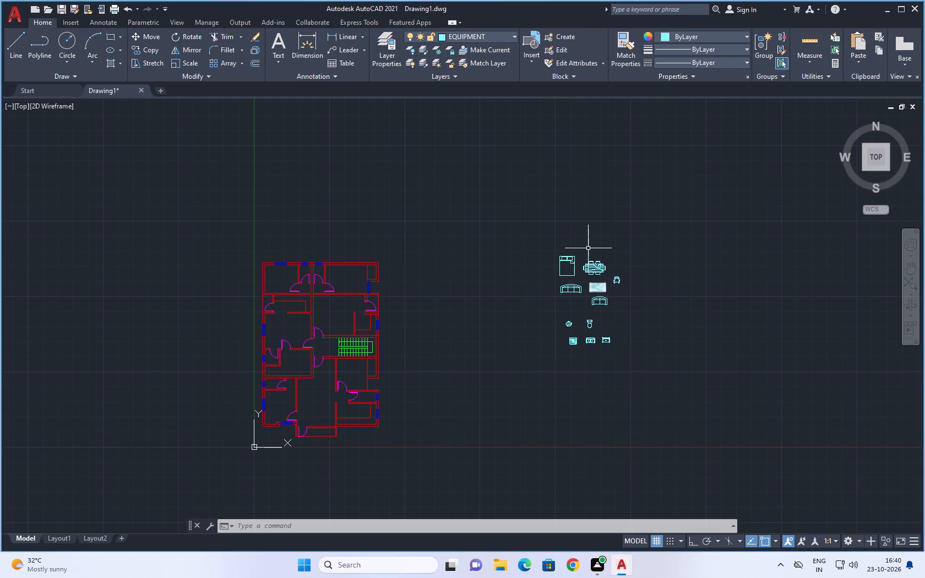
middle_drag(580, 239, 505, 178)
scroll(508, 198, up, 2)
click(500, 175)
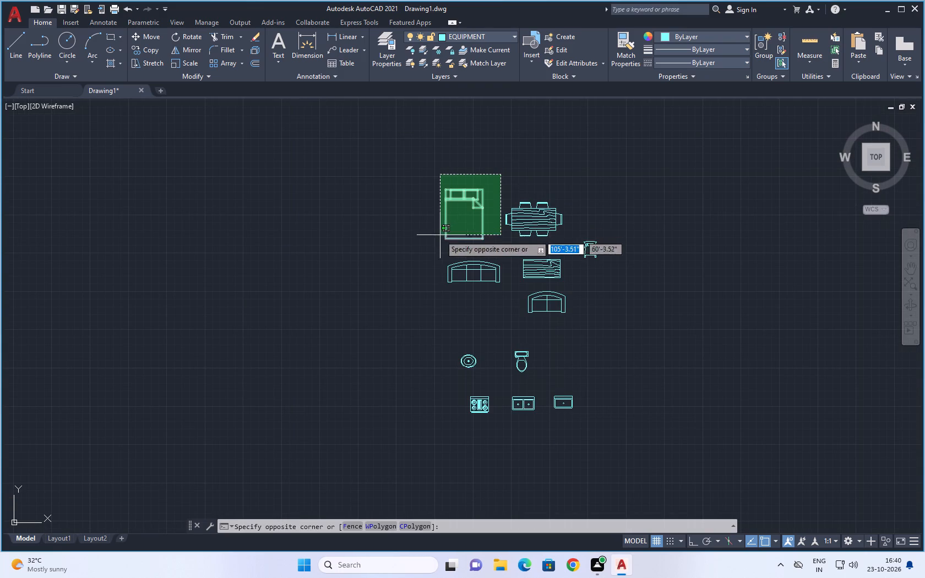
click(429, 252)
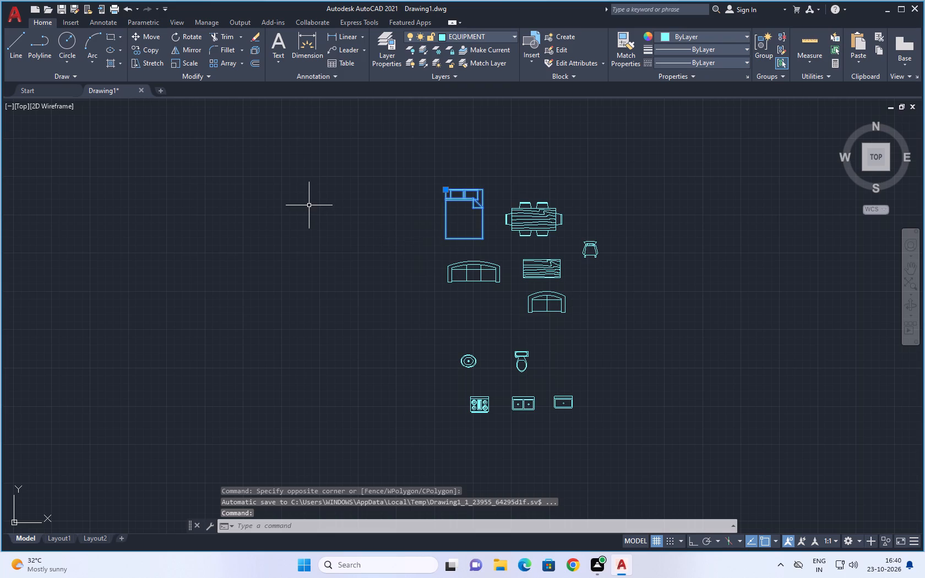
click(183, 36)
middle_drag(336, 211, 335, 216)
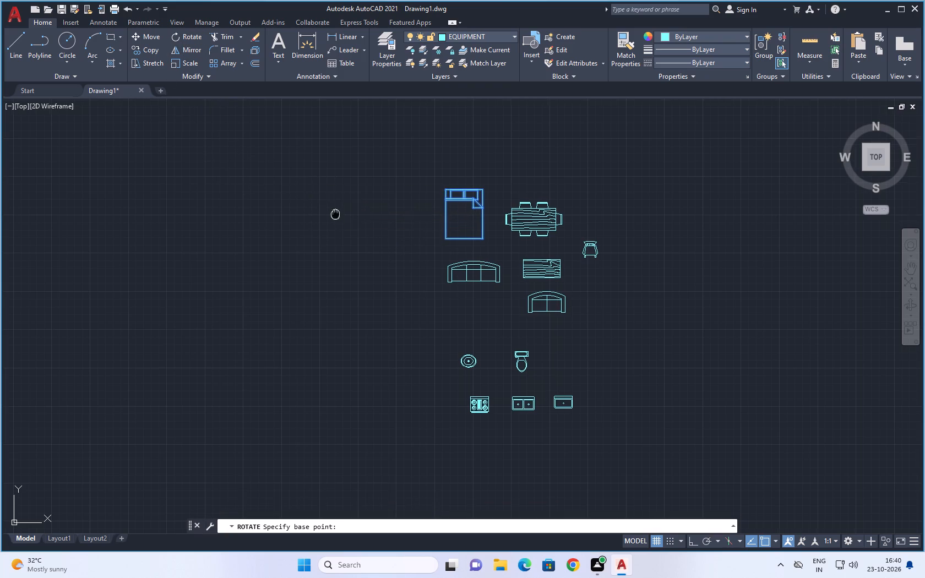
middle_drag(335, 216, 313, 287)
click(460, 263)
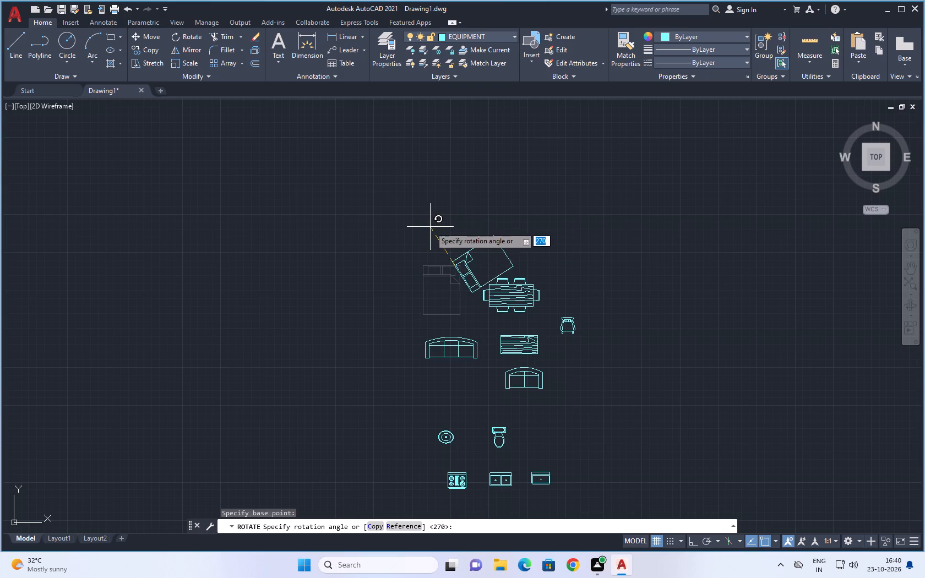
key(F8)
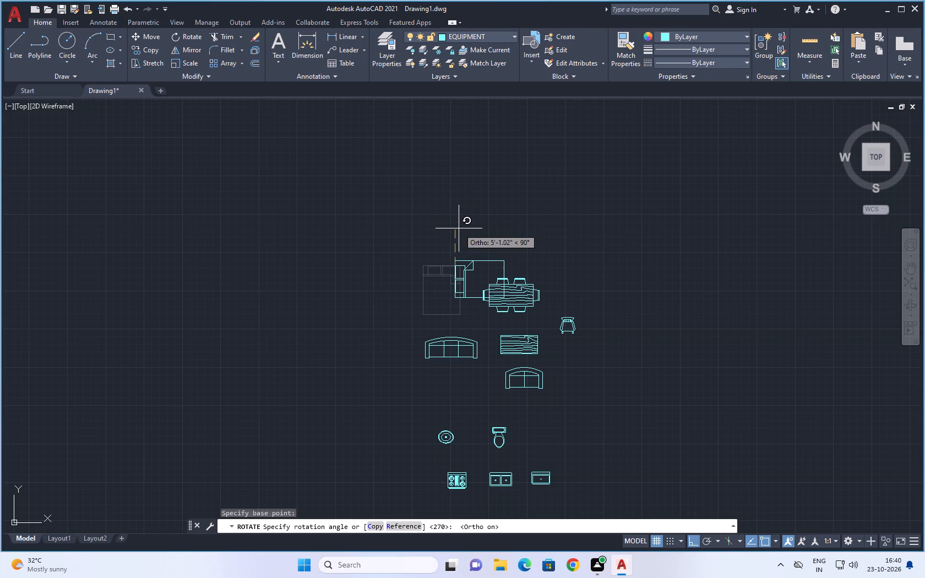
click(459, 228)
scroll(492, 235, down, 1)
key(Escape)
key(Escape)
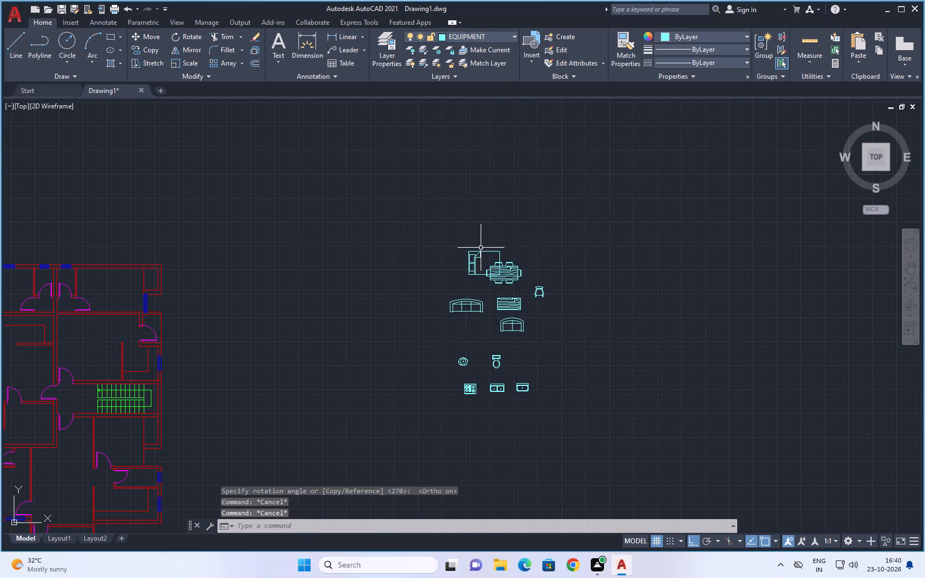
Copy the rotated bed from its headboard midpoint to the midpoint of the northwest bedroom's inner west wall.
click(480, 251)
key(F8)
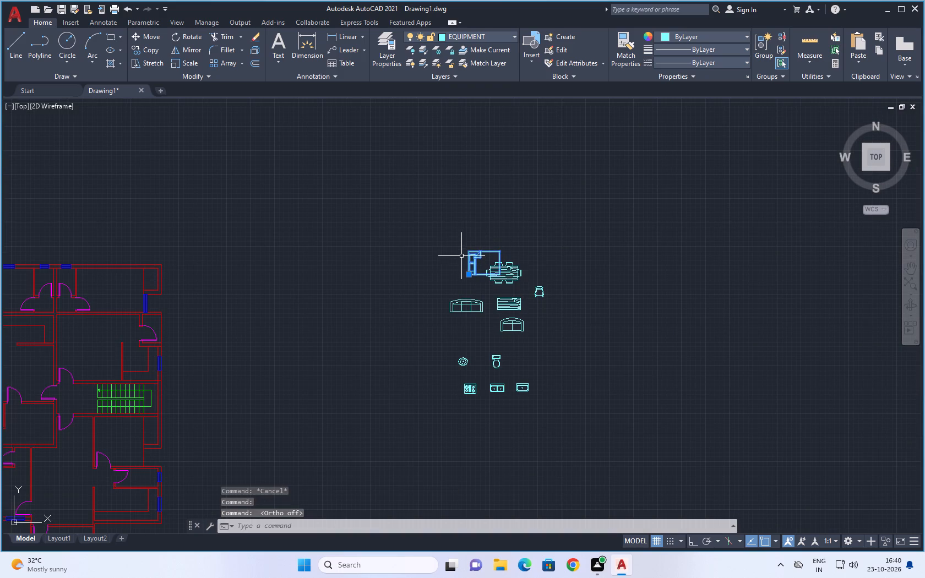
scroll(462, 256, up, 3)
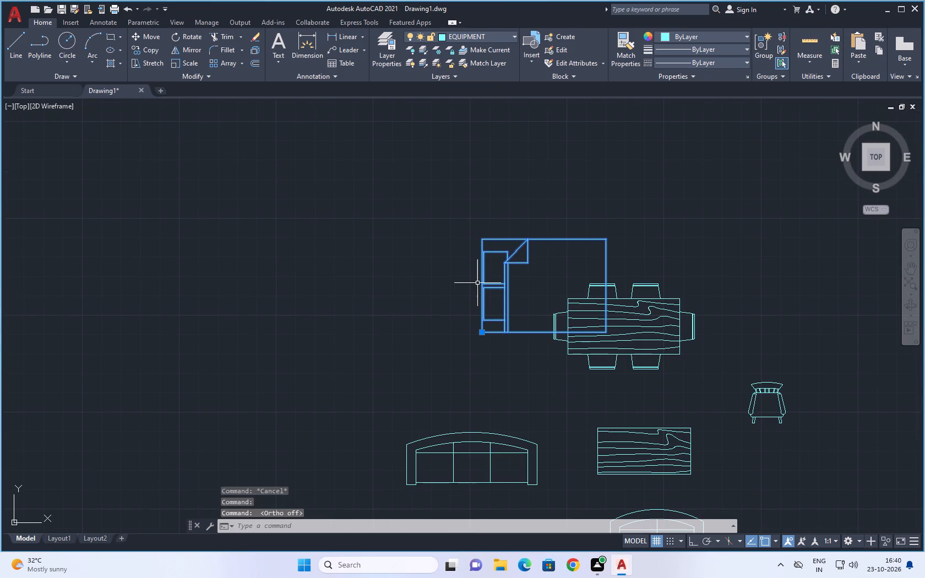
text(CO)
key(space)
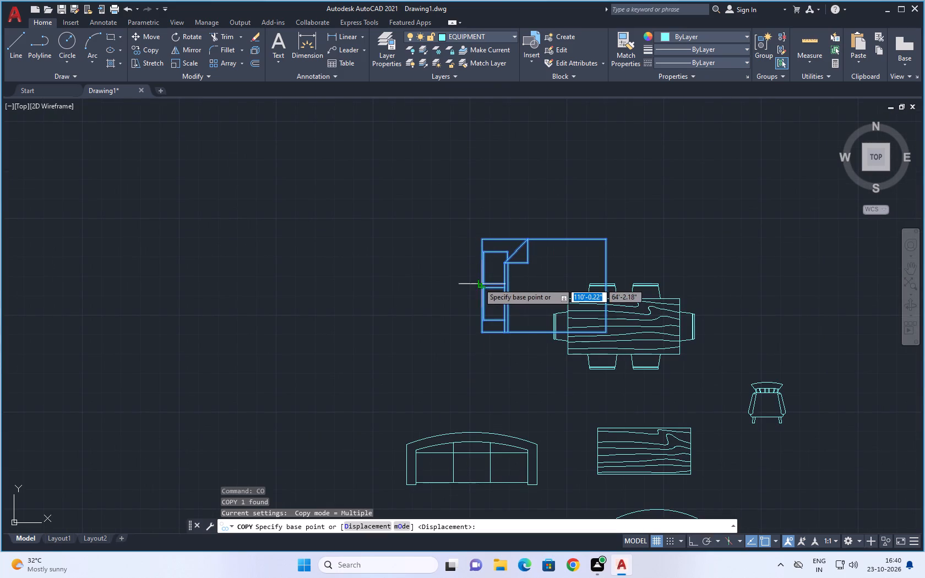
scroll(479, 283, up, 3)
click(489, 293)
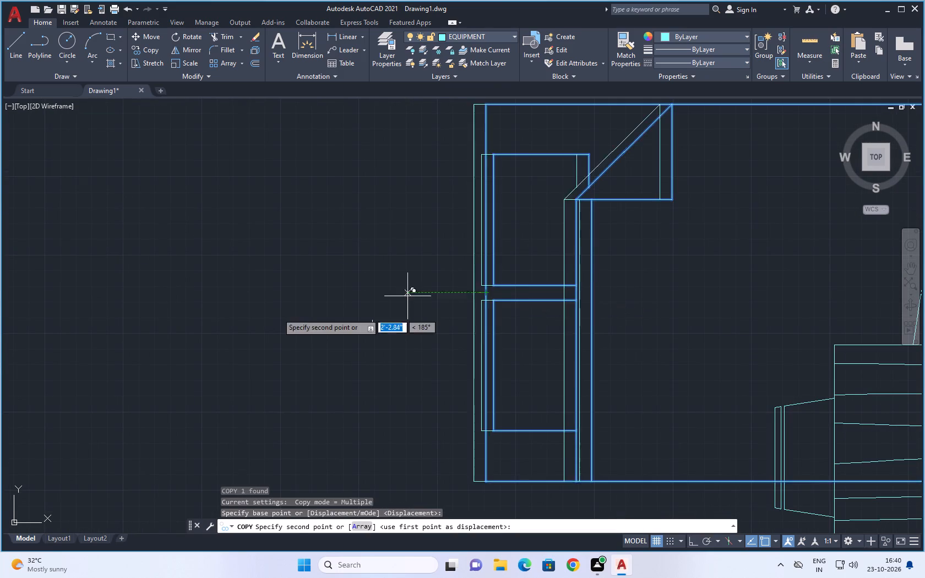
scroll(199, 302, down, 7)
middle_drag(191, 326, 515, 247)
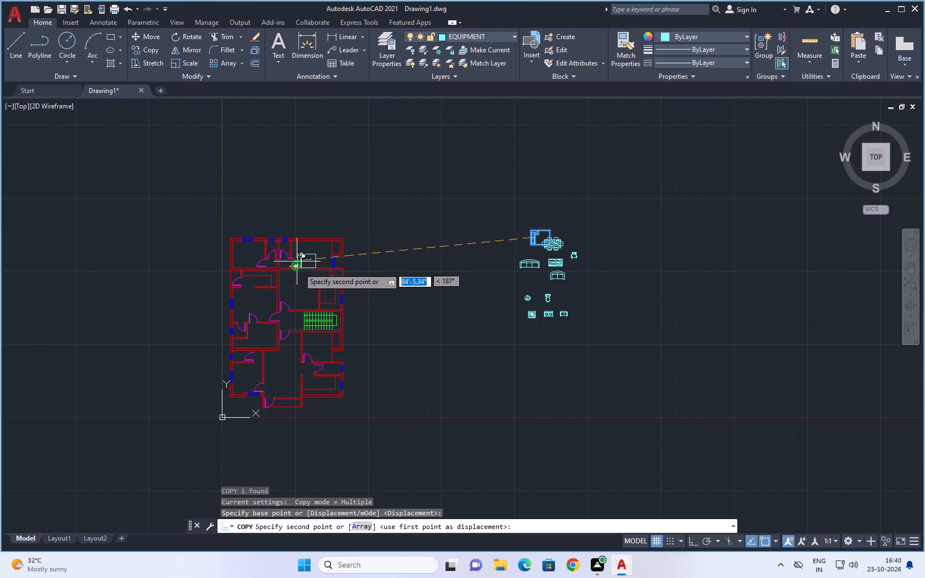
scroll(265, 261, up, 3)
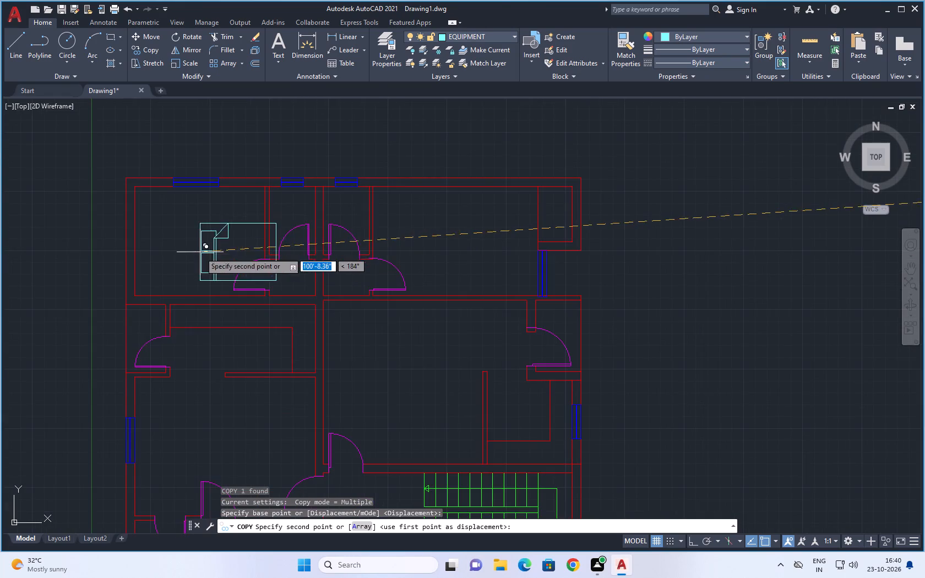
middle_drag(200, 252, 358, 213)
scroll(312, 204, up, 2)
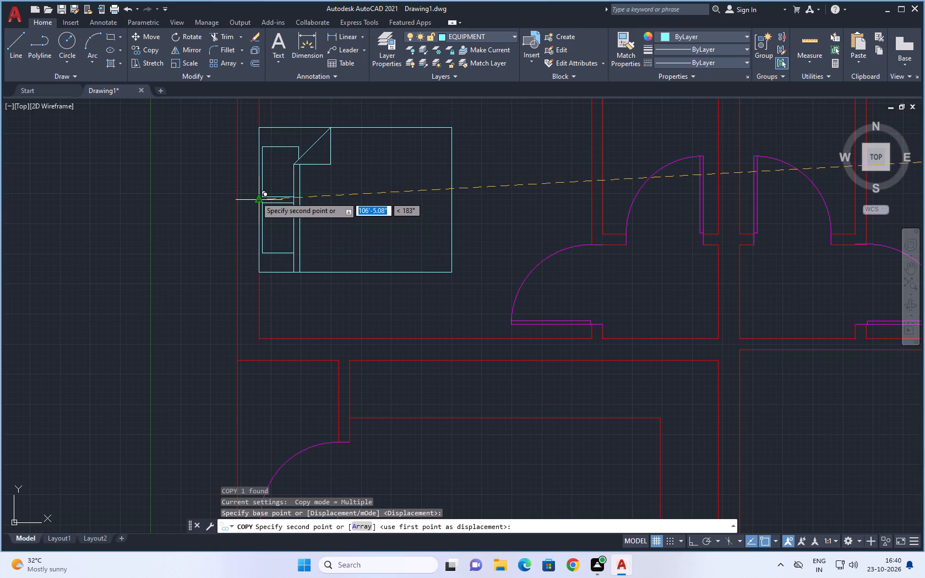
click(255, 197)
Copy the west-facing bed into the southwest bedroom, placing its headboard midpoint on the inner west wall at the window.
scroll(284, 195, down, 1)
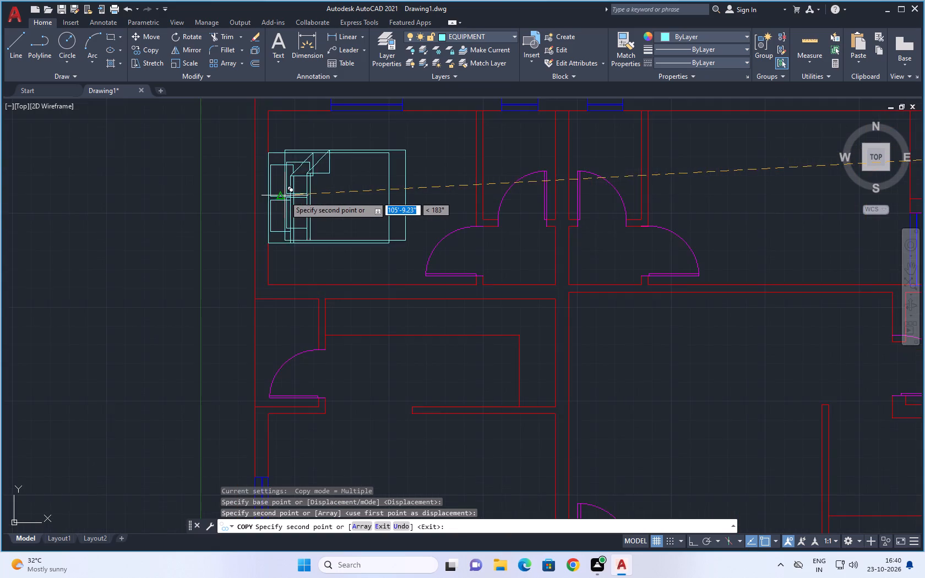
scroll(285, 196, down, 4)
middle_drag(303, 249, 291, 186)
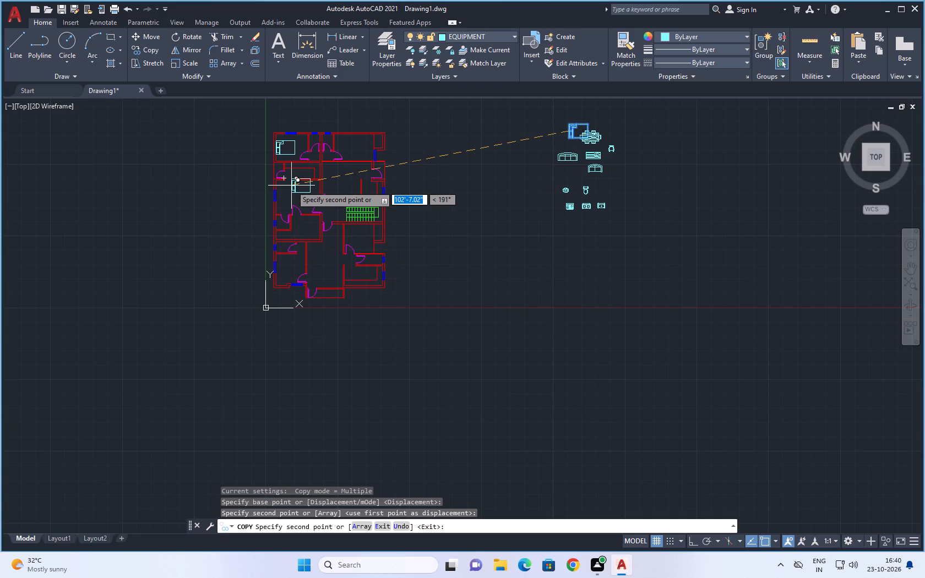
scroll(288, 271, up, 4)
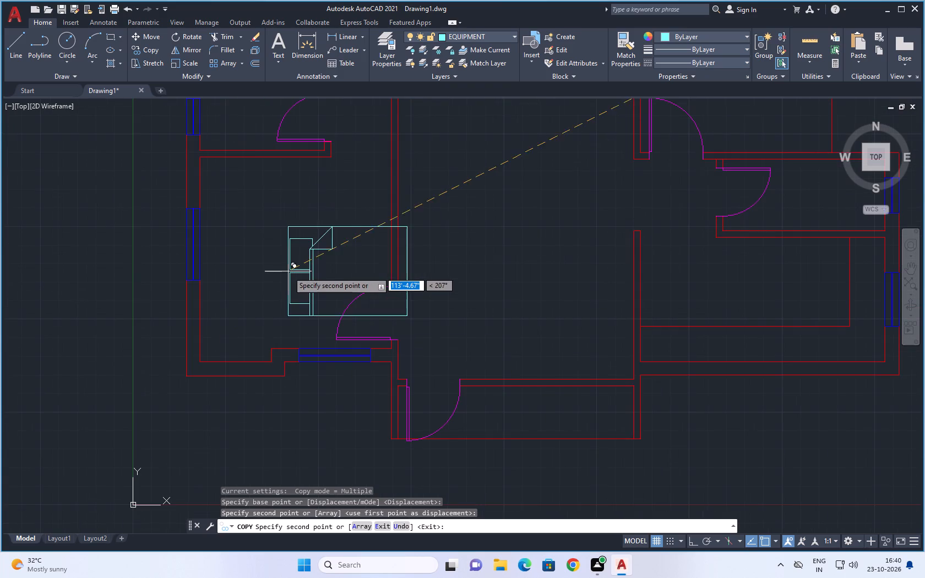
click(201, 242)
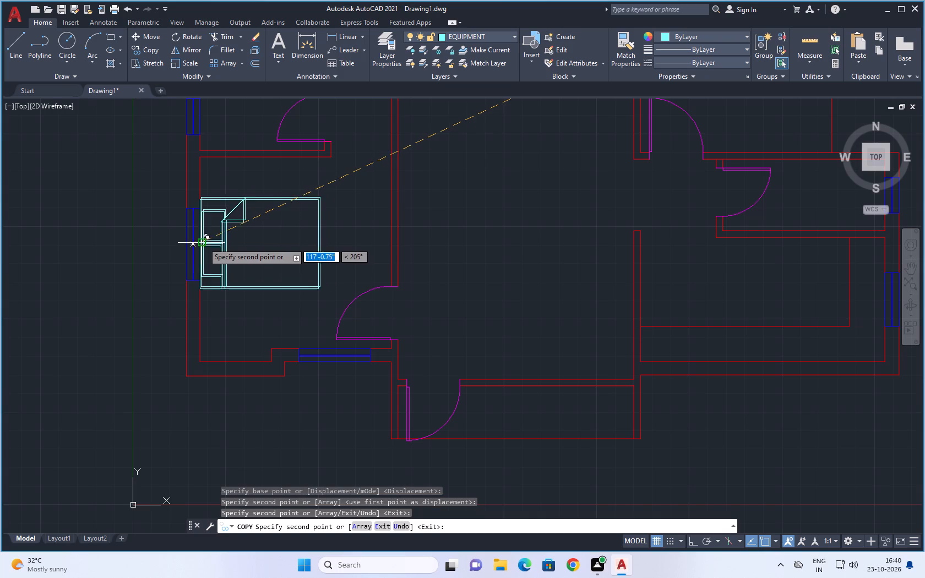
Copy the same bed into the room directly south of the staircase, with its headboard midpoint at the midpoint of the inner west wall.
scroll(260, 239, down, 2)
middle_drag(352, 242, 296, 261)
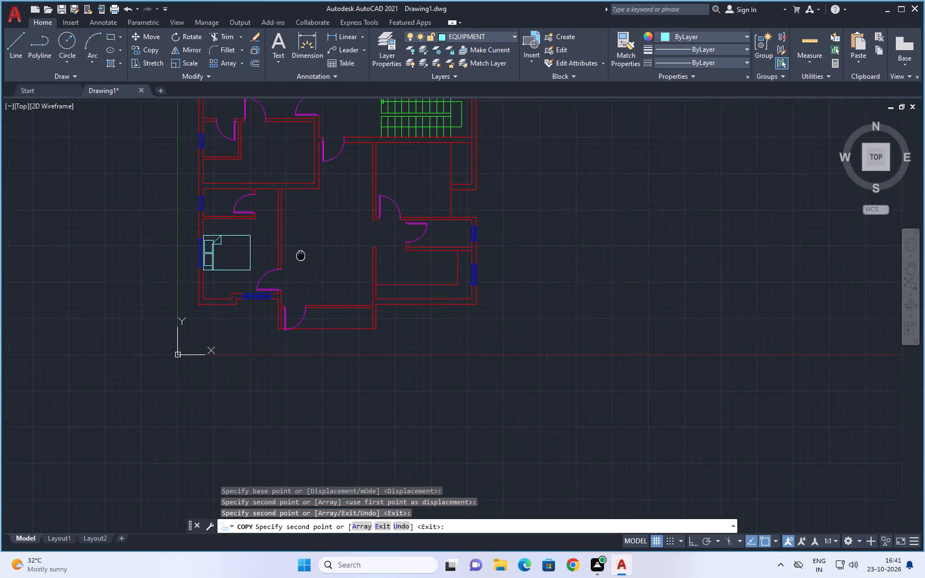
middle_drag(296, 261, 230, 282)
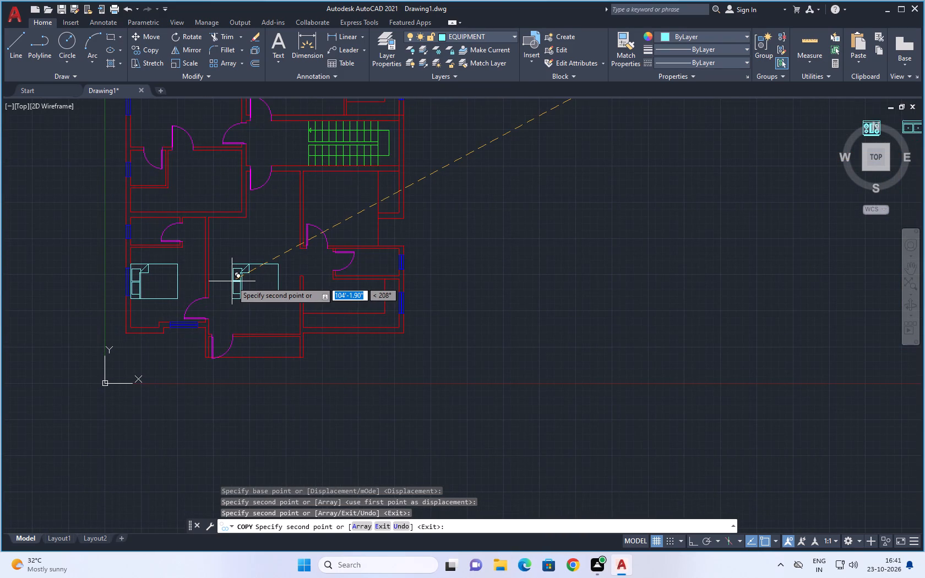
scroll(232, 281, down, 1)
middle_drag(233, 281, 185, 353)
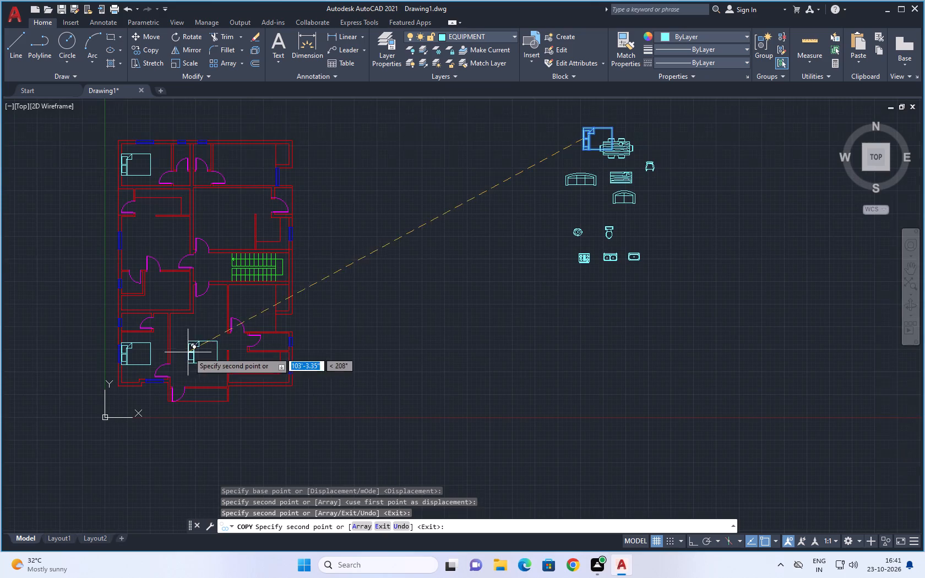
scroll(232, 304, up, 2)
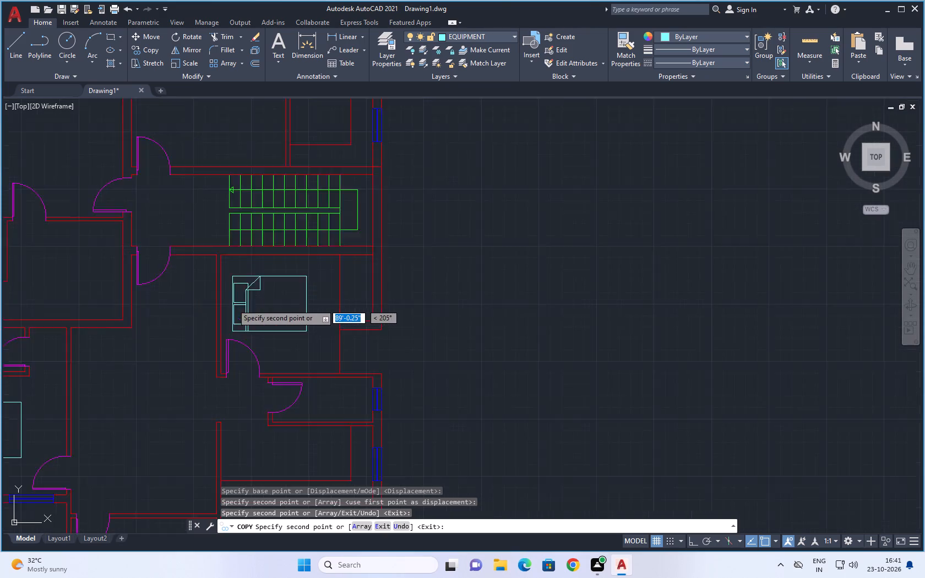
scroll(233, 304, up, 3)
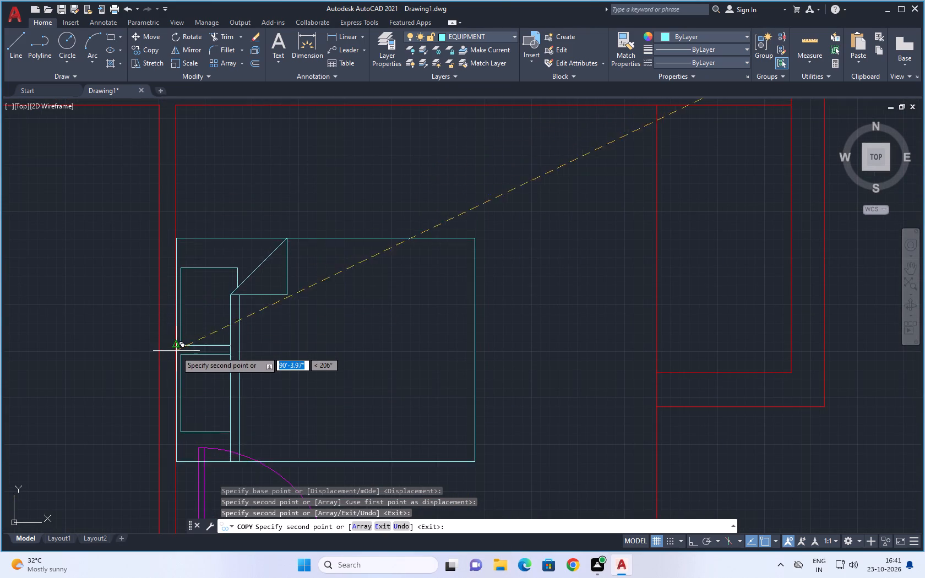
click(175, 345)
scroll(302, 316, down, 1)
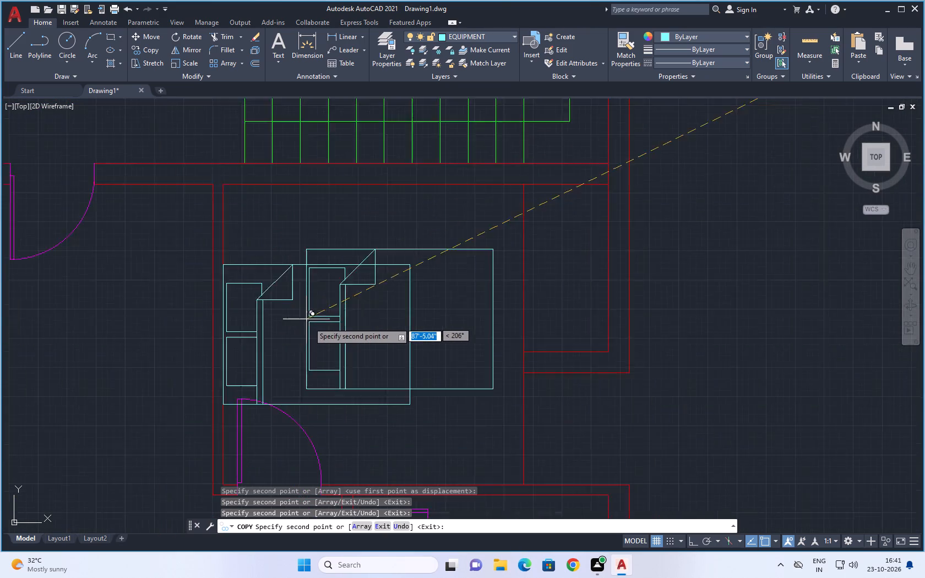
scroll(309, 323, down, 1)
middle_drag(318, 332, 209, 342)
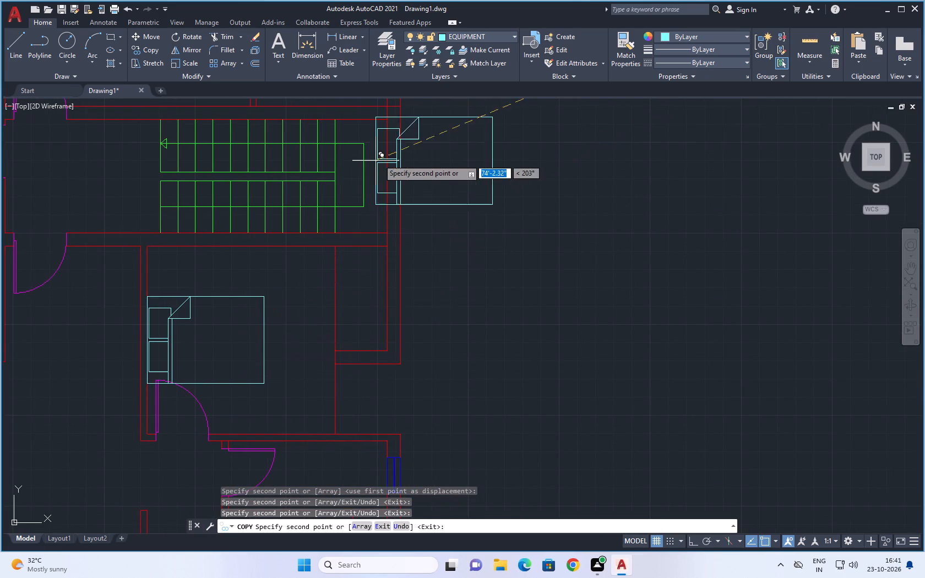
scroll(523, 243, down, 3)
middle_drag(543, 219, 529, 243)
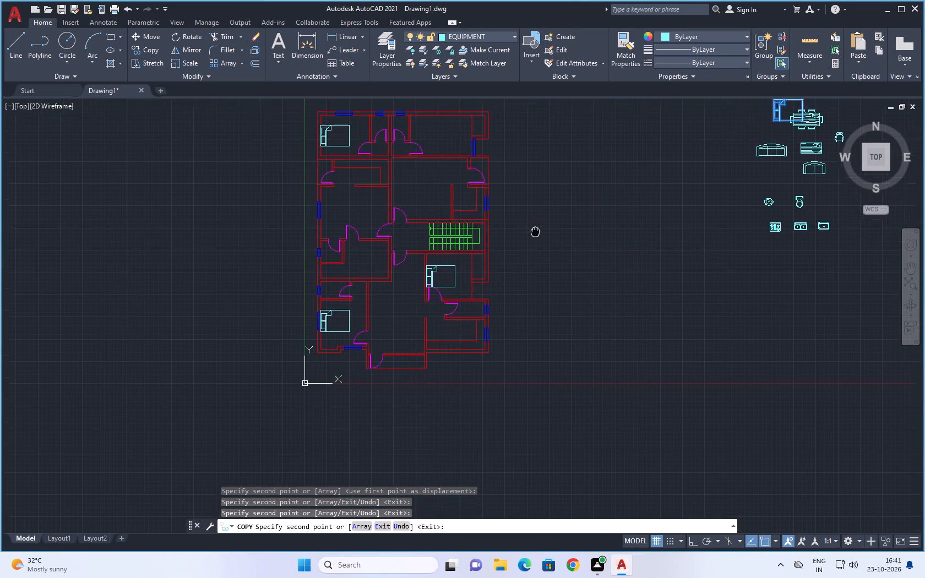
middle_drag(529, 243, 458, 338)
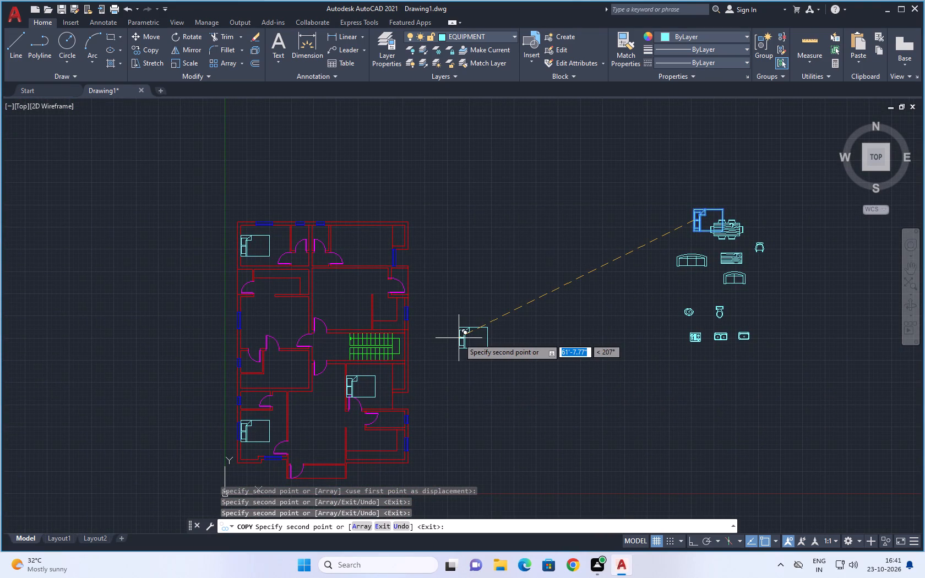
scroll(459, 338, up, 1)
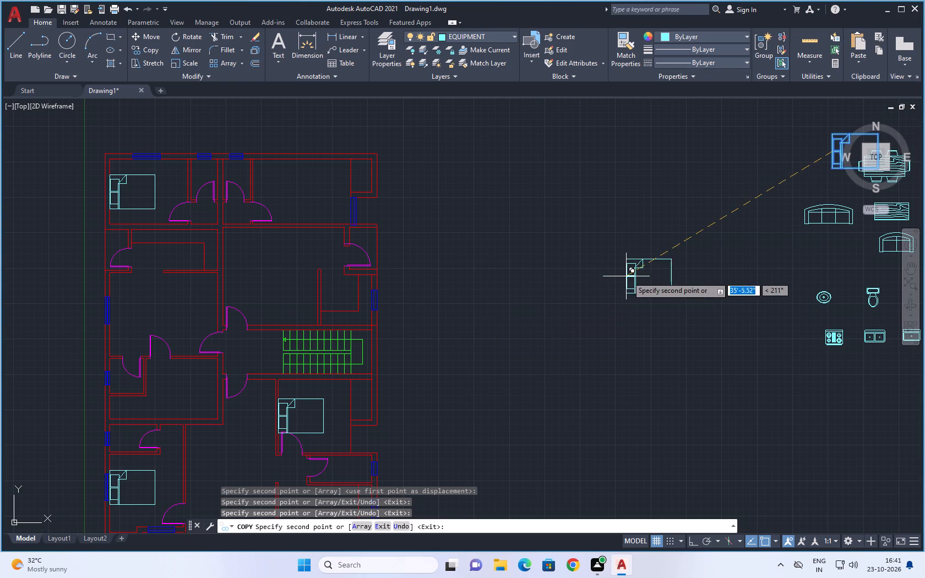
key(Escape)
Rotate the source bed beside the dining set 90 degrees counterclockwise about its northwest corner, so its headboard faces south.
middle_drag(598, 288, 368, 360)
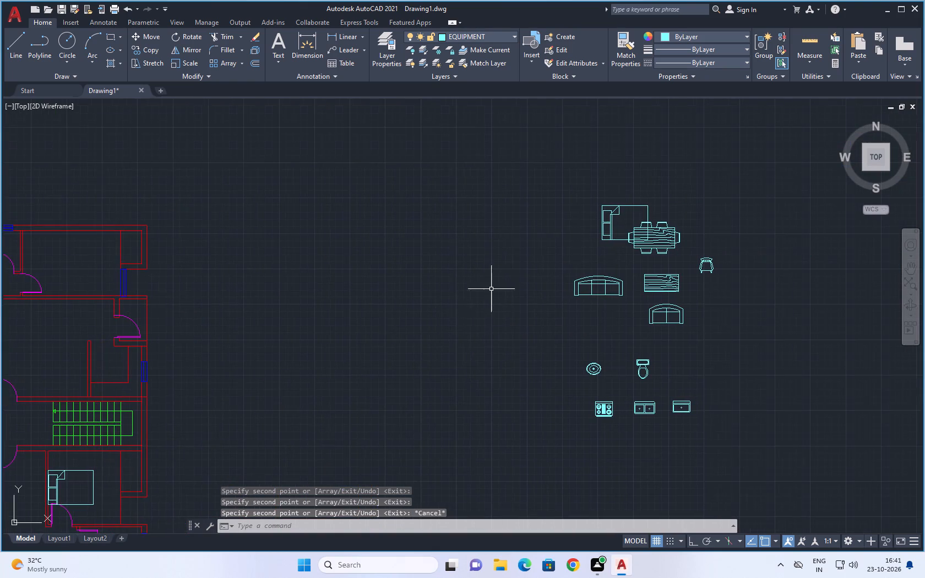
click(629, 205)
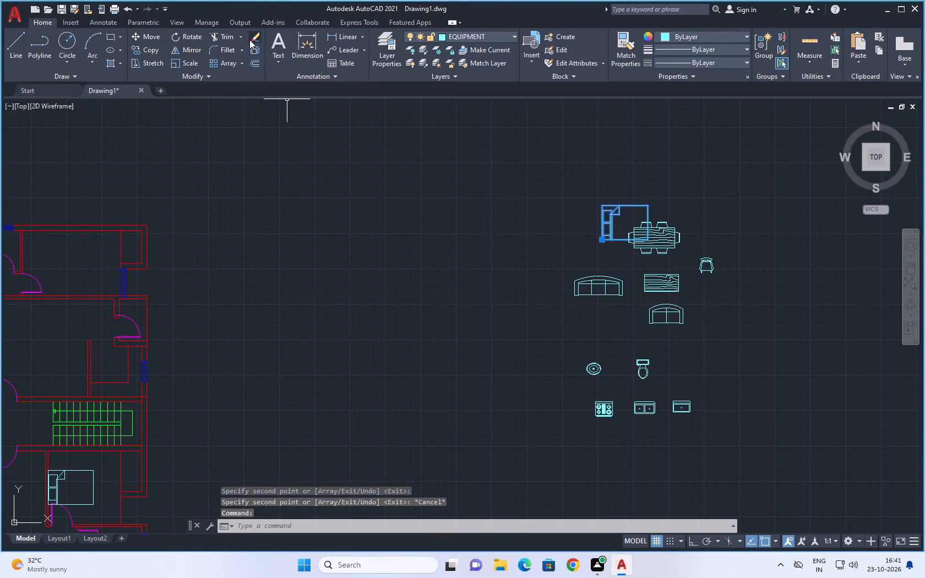
click(178, 39)
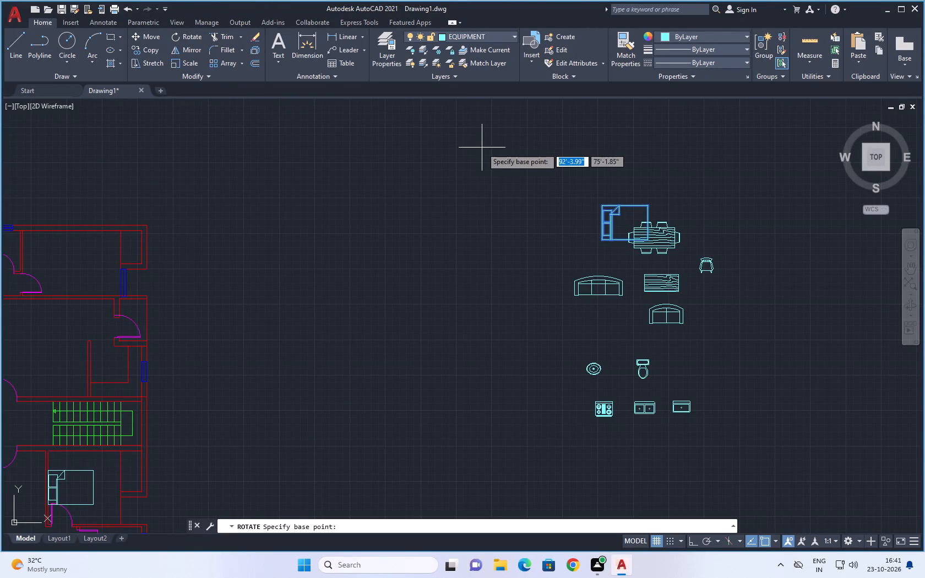
scroll(556, 206, up, 2)
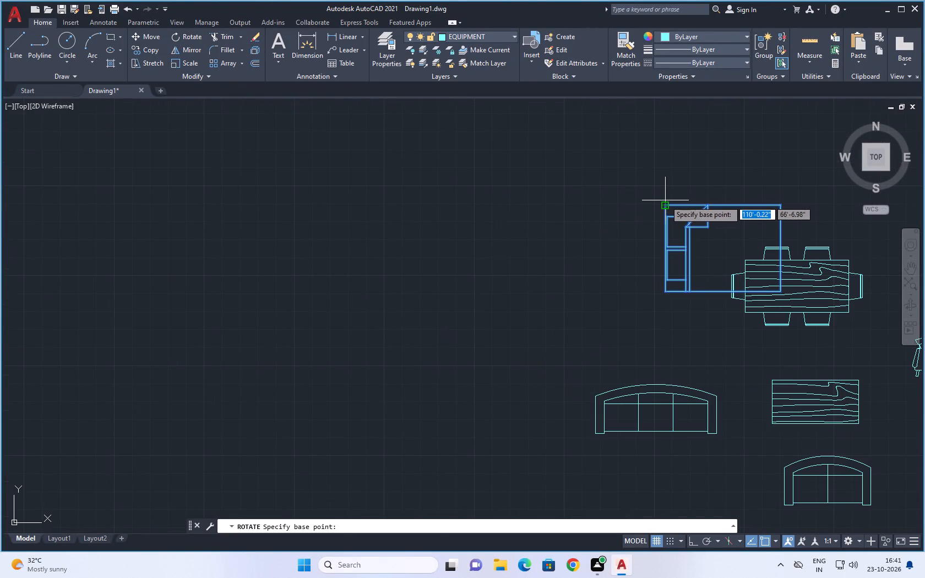
click(665, 200)
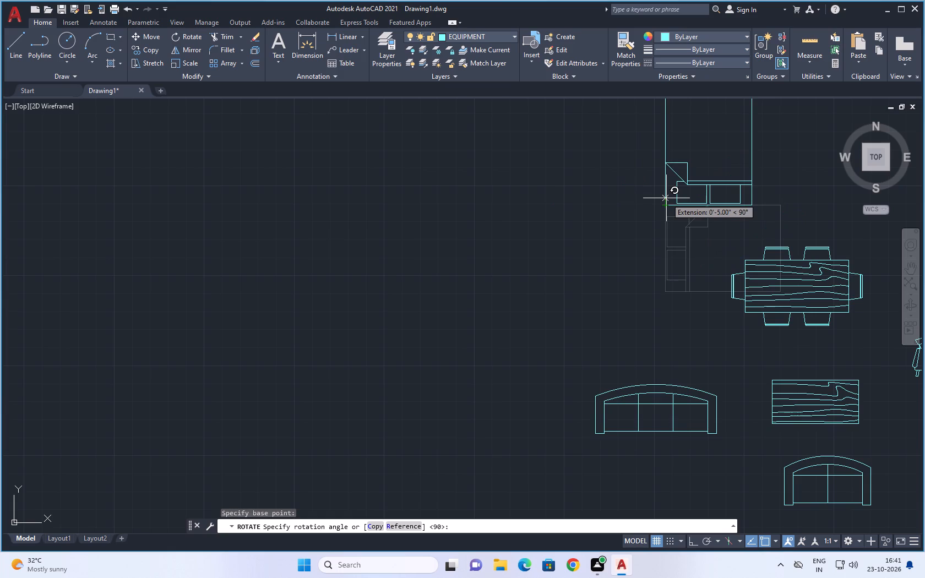
click(666, 198)
scroll(655, 225, down, 2)
middle_drag(644, 244, 592, 257)
Copy the south-facing bed from its headboard midpoint onto the inner south wall of the northeast bedroom.
click(667, 189)
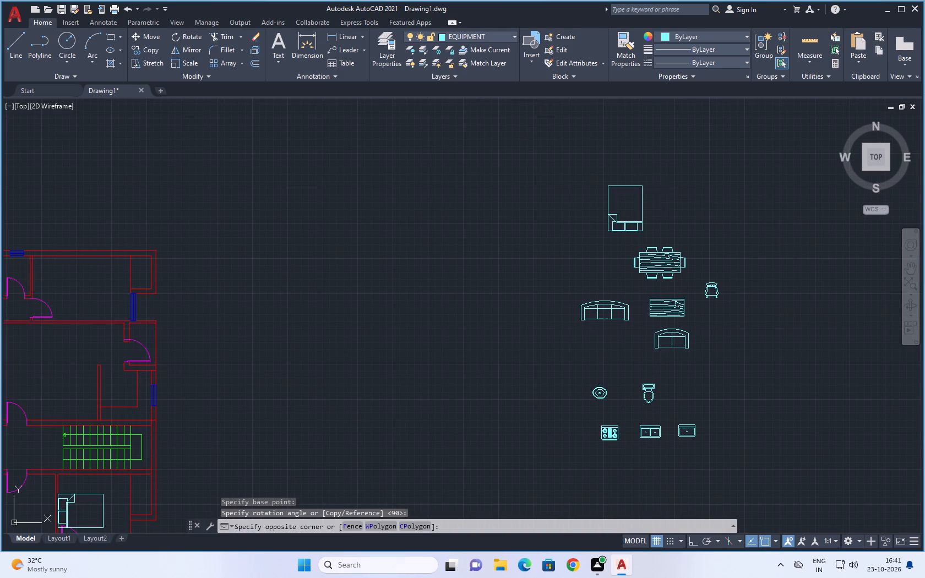
click(572, 217)
key(c)
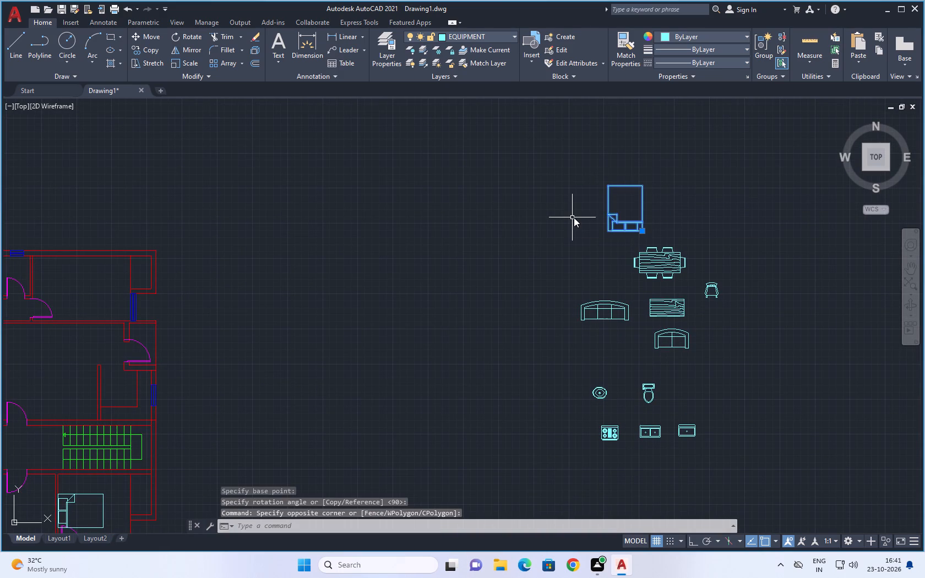
text(O)
key(space)
scroll(640, 261, up, 2)
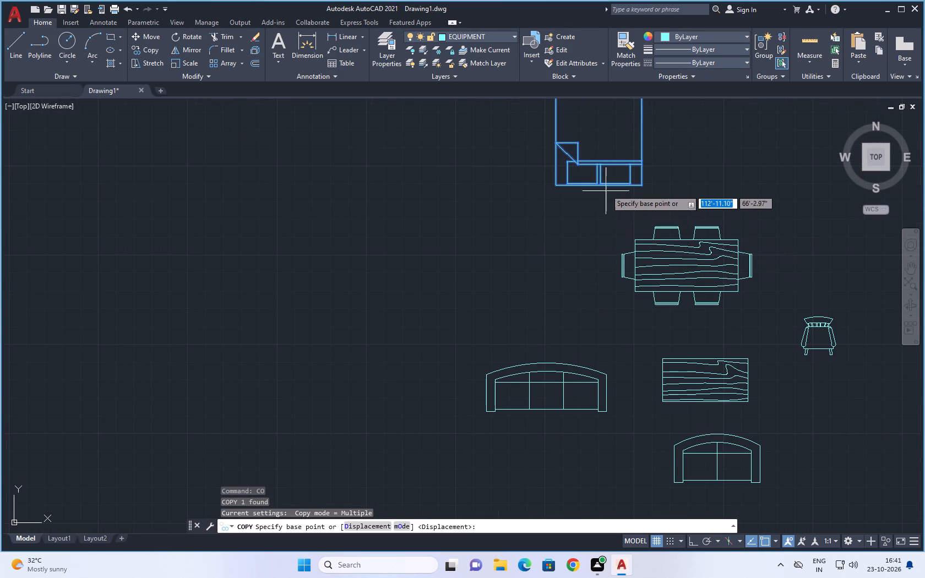
scroll(602, 179, up, 3)
click(583, 207)
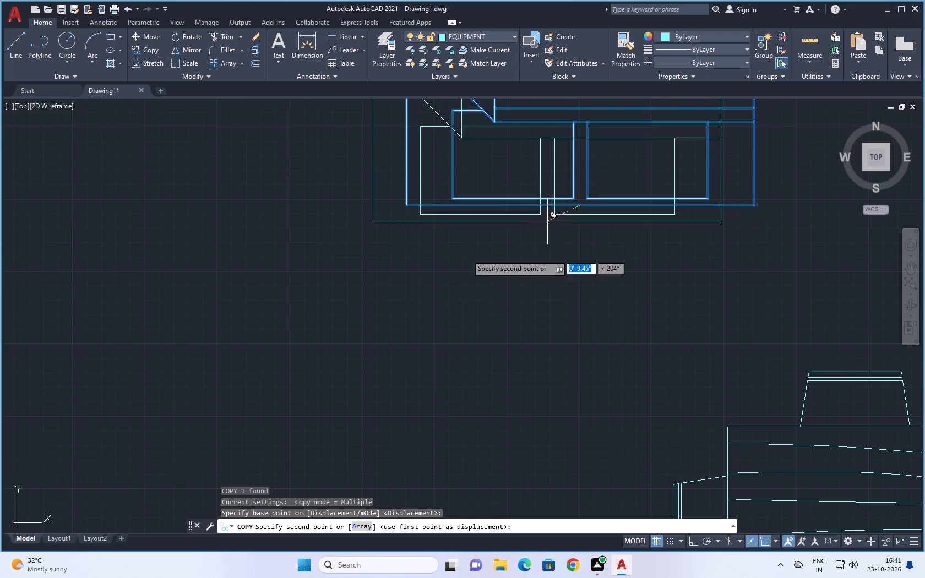
scroll(242, 291, down, 7)
middle_drag(213, 302, 659, 232)
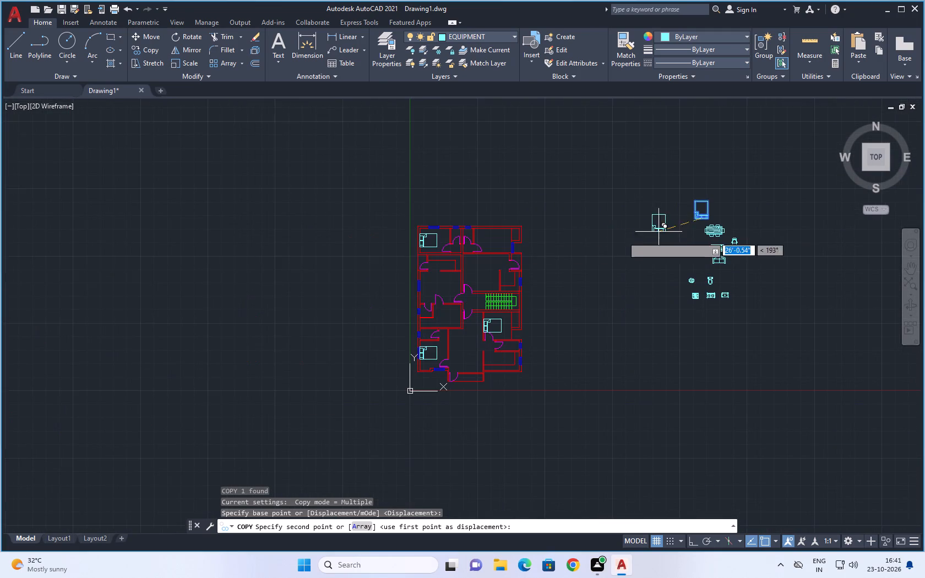
scroll(503, 234, up, 3)
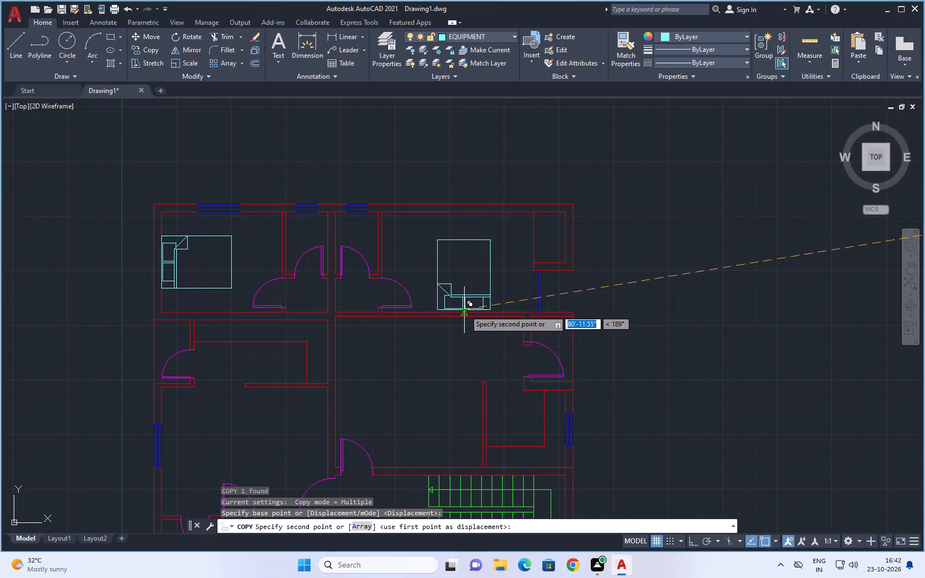
scroll(467, 313, up, 5)
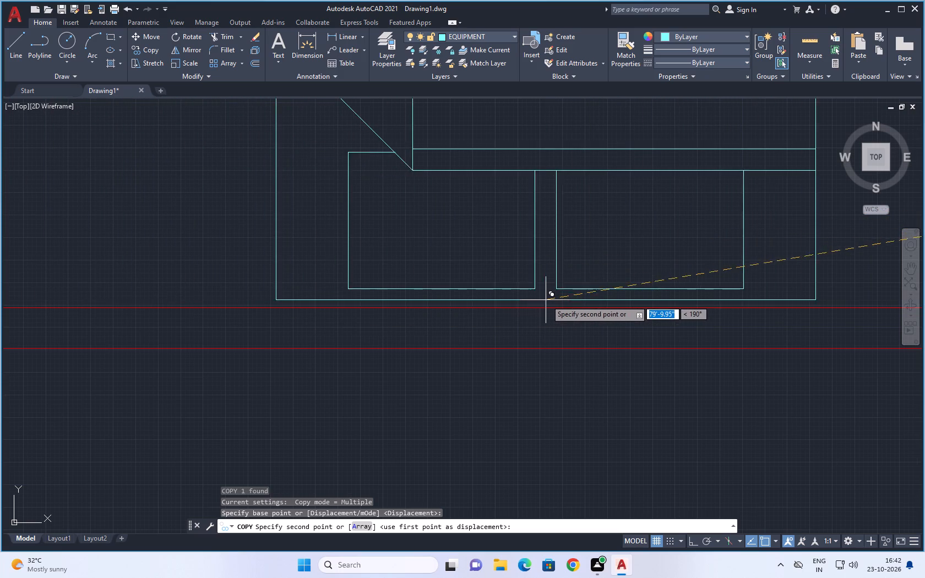
scroll(616, 304, down, 3)
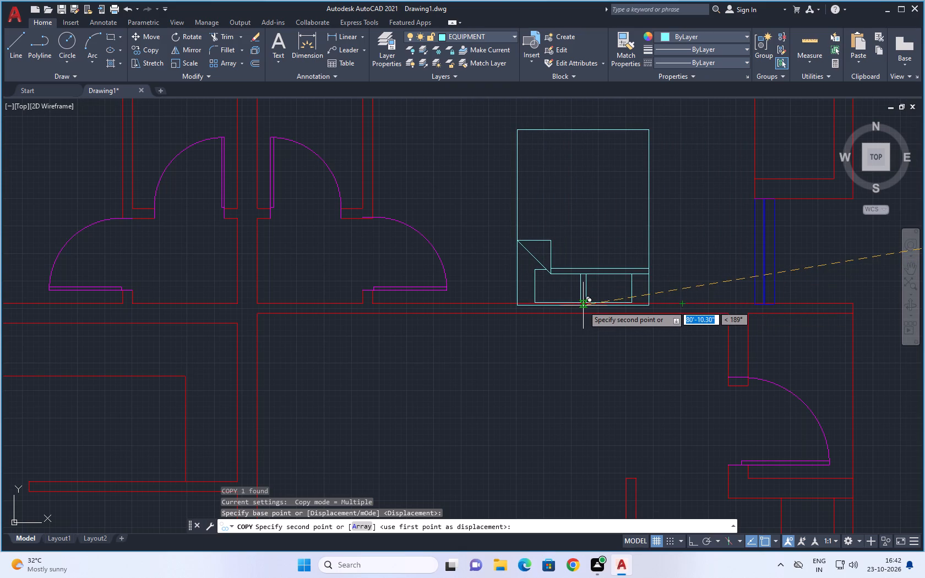
click(583, 304)
Copy the south-facing bed onto the inner south wall of the west-side room just north of the southwest bedroom and its bathroom.
scroll(532, 359, down, 2)
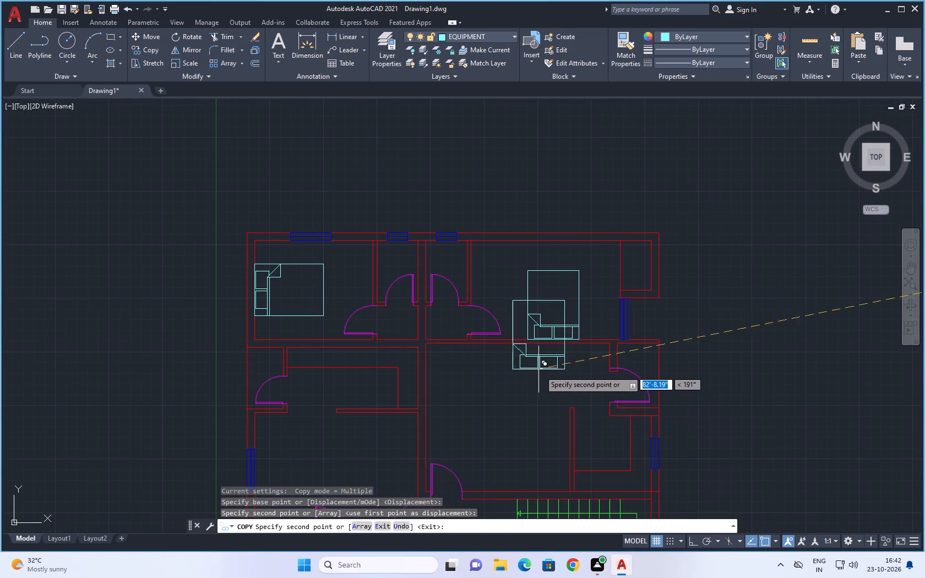
middle_drag(548, 374, 523, 257)
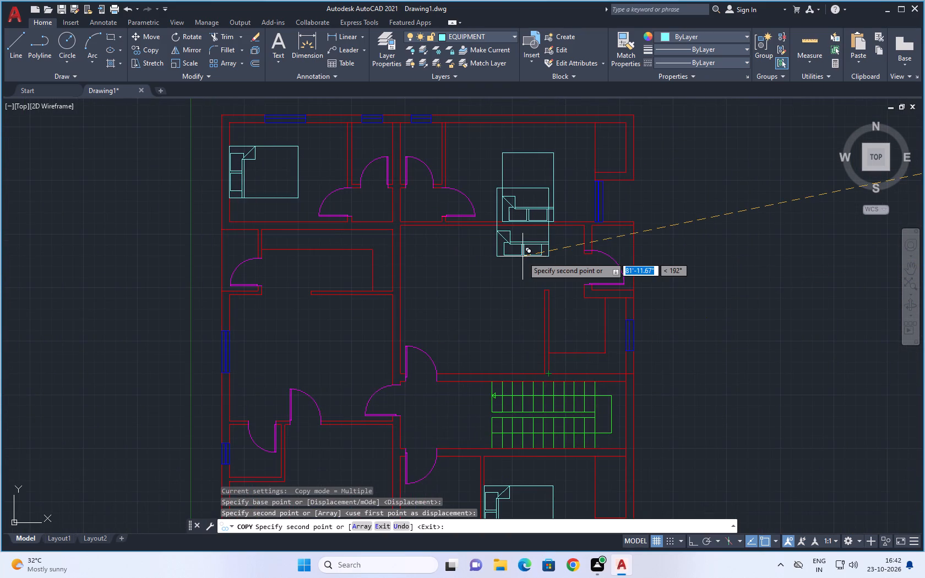
middle_drag(518, 266, 487, 101)
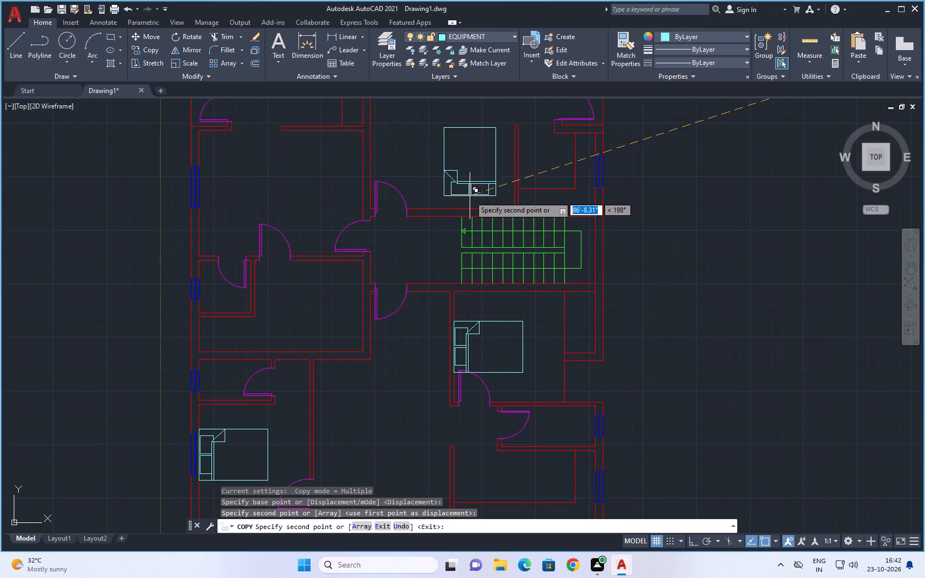
scroll(470, 196, down, 2)
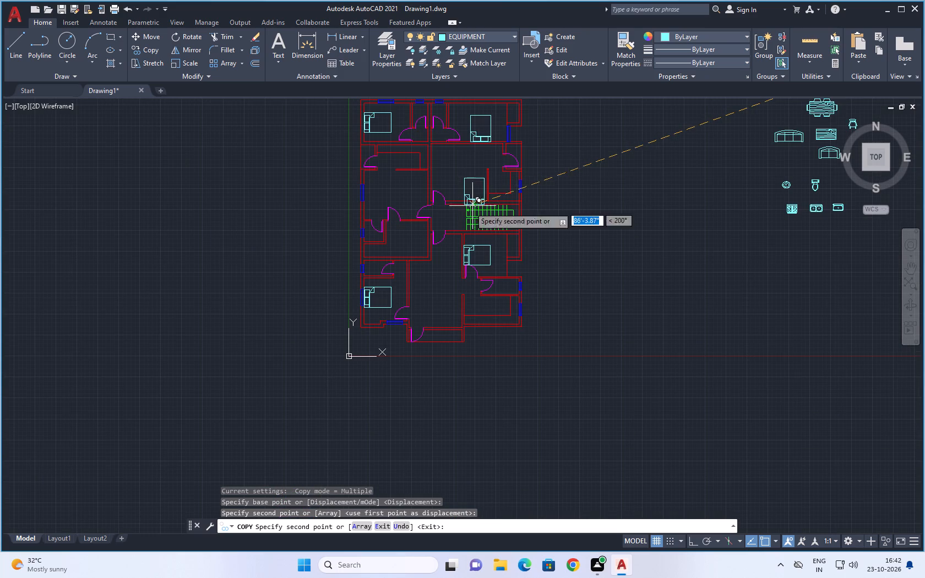
scroll(405, 252, up, 4)
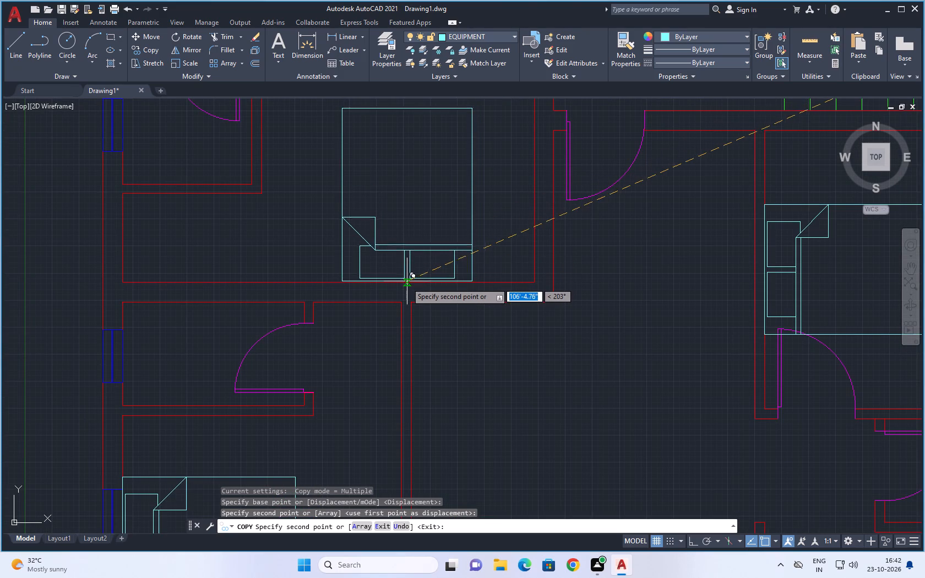
scroll(406, 280, down, 1)
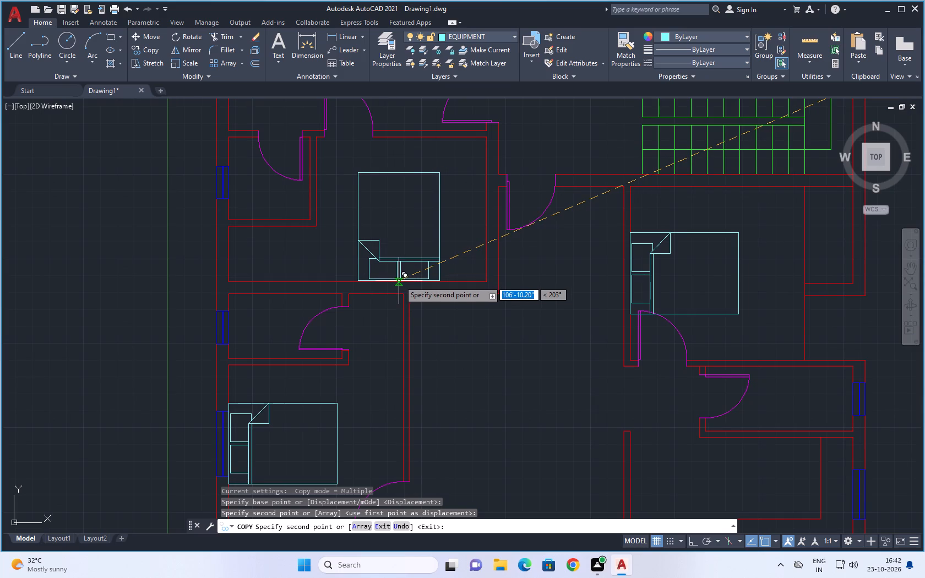
scroll(407, 277, down, 1)
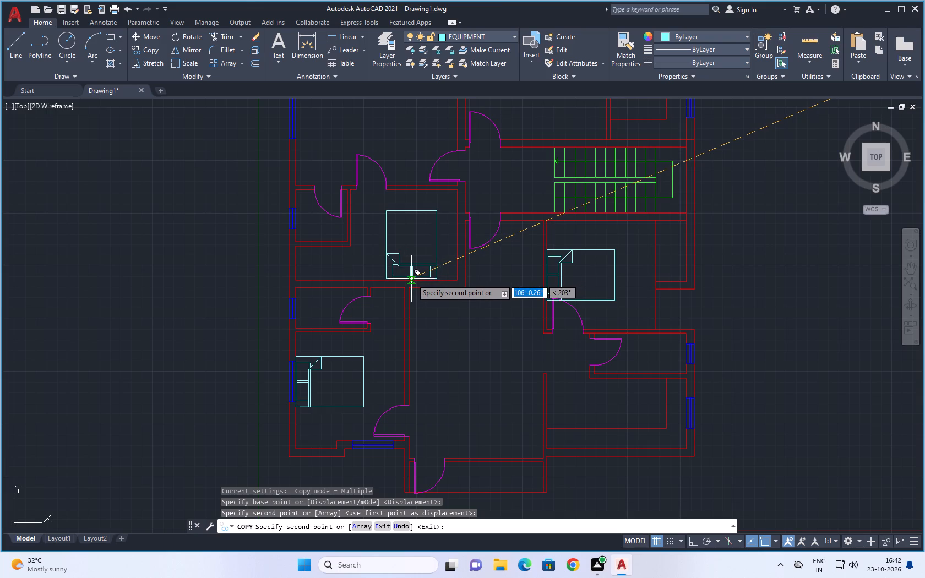
click(411, 279)
scroll(448, 280, down, 1)
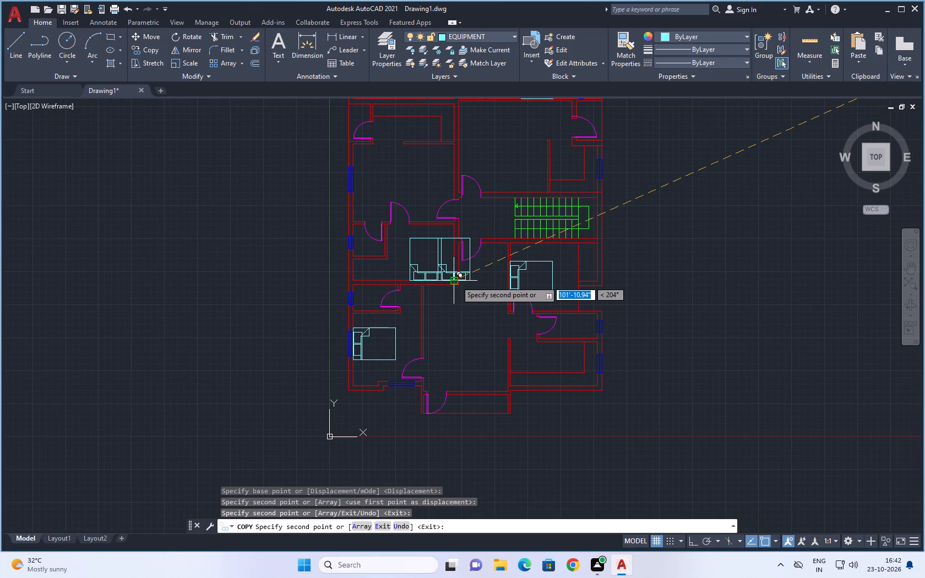
Finish copying the south-facing bed without placing another copy.
key(Escape)
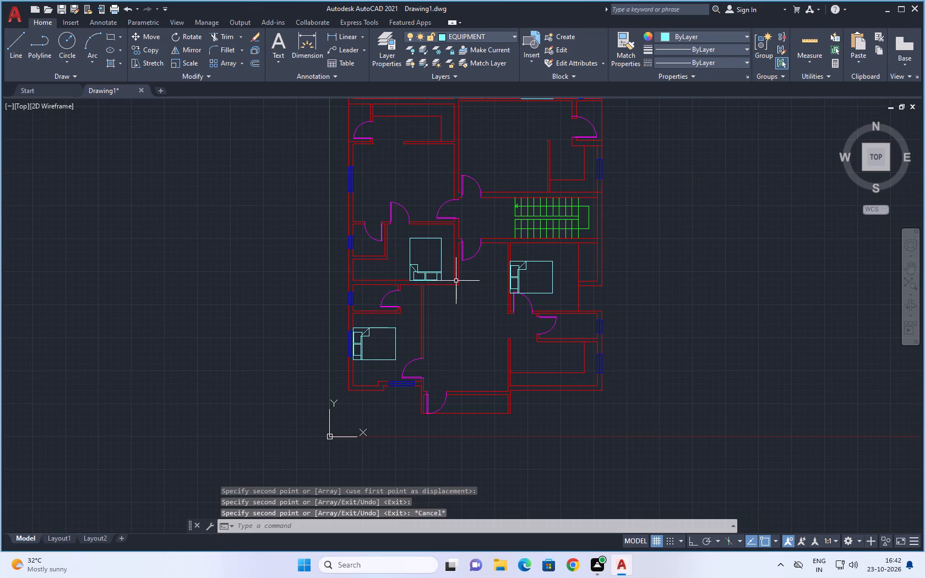
key(Escape)
key(Escape)
Copy the toilet from its tank's back midpoint to the inner window midpoints of the two adjoining bathrooms on the north wall.
scroll(734, 281, down, 2)
middle_drag(730, 279, 482, 278)
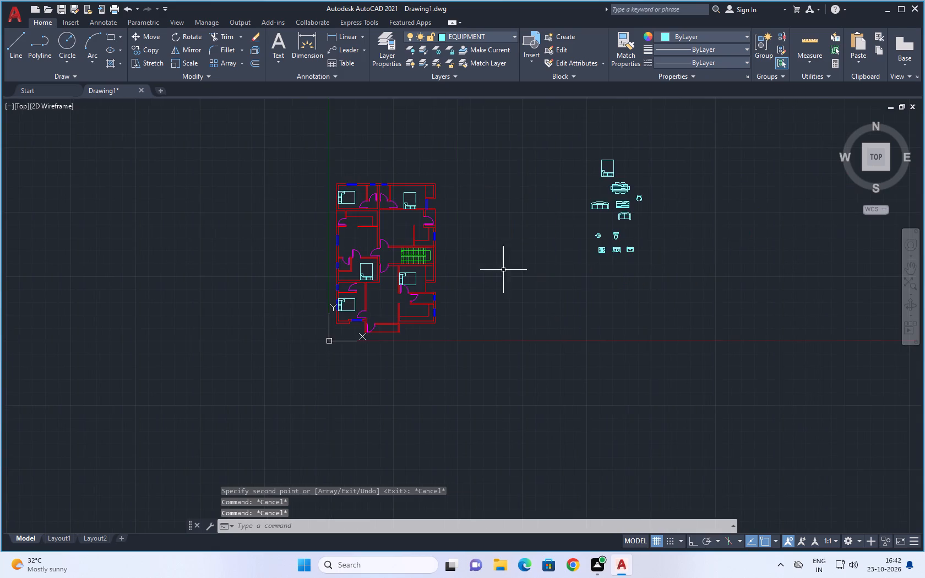
scroll(635, 221, up, 3)
middle_drag(599, 256, 629, 226)
click(596, 243)
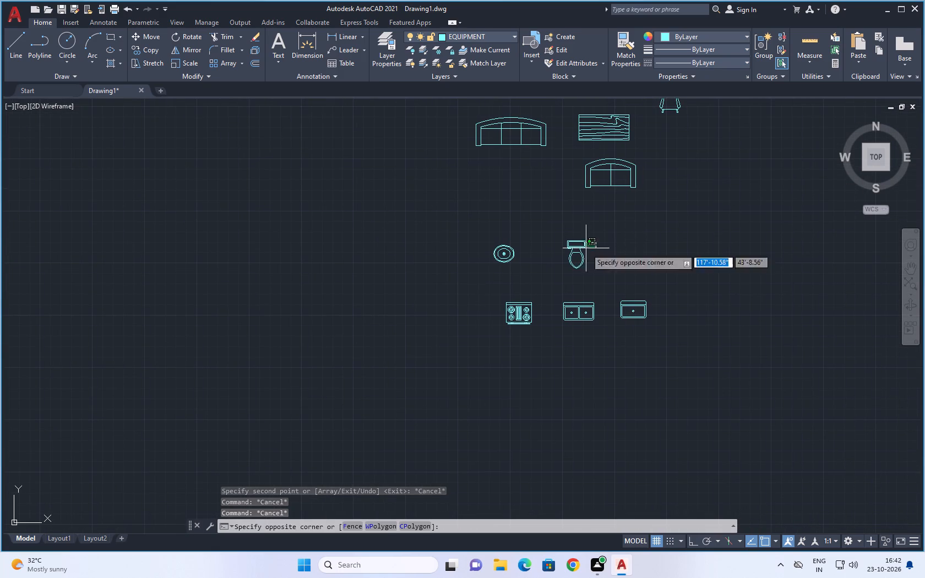
click(557, 268)
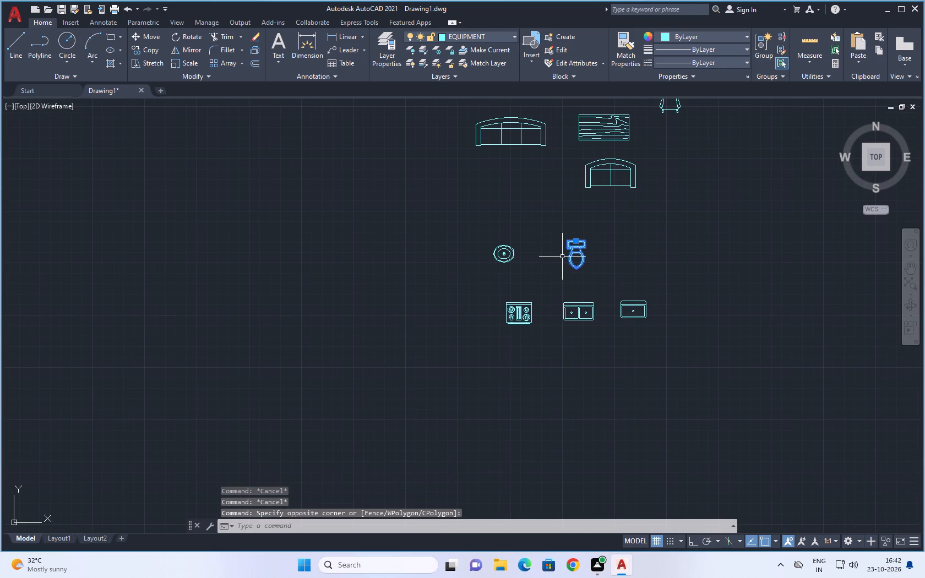
key(c)
text(O)
key(space)
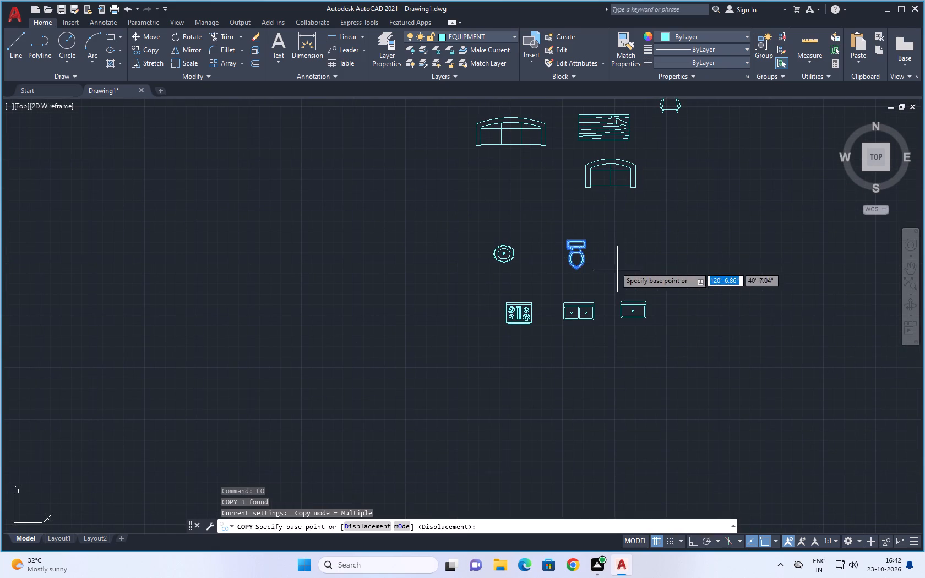
scroll(580, 233, up, 3)
click(558, 259)
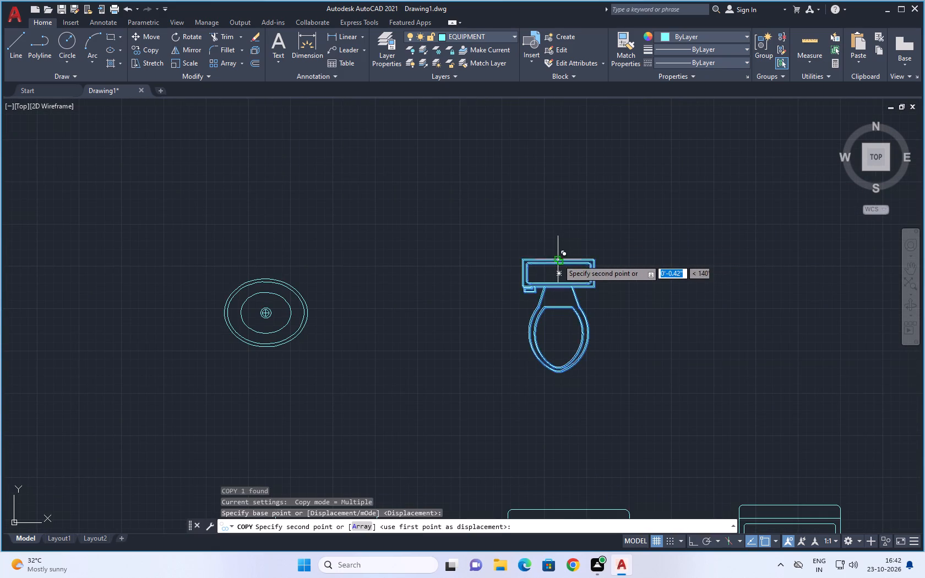
scroll(307, 210, down, 6)
middle_drag(268, 210, 611, 255)
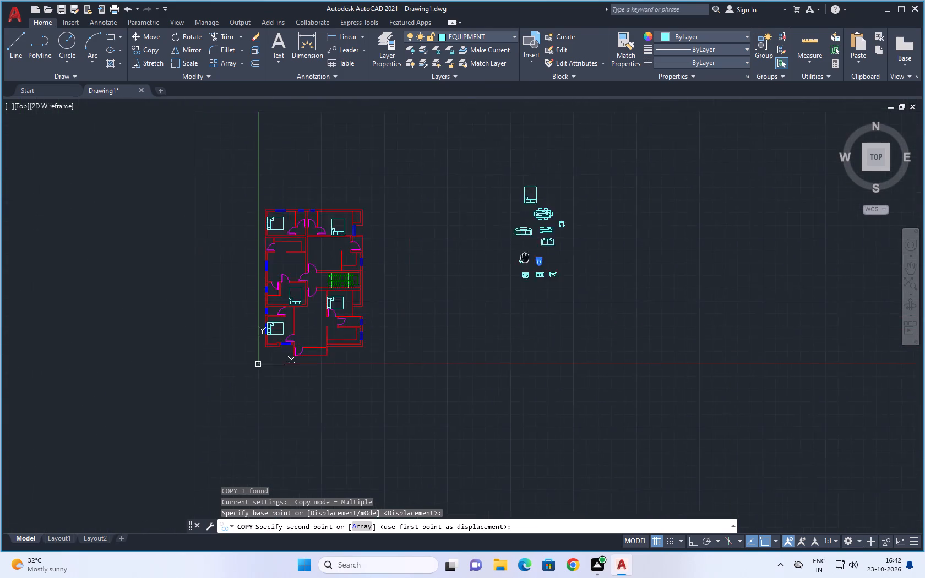
middle_drag(611, 255, 605, 252)
scroll(383, 208, up, 4)
scroll(429, 212, up, 3)
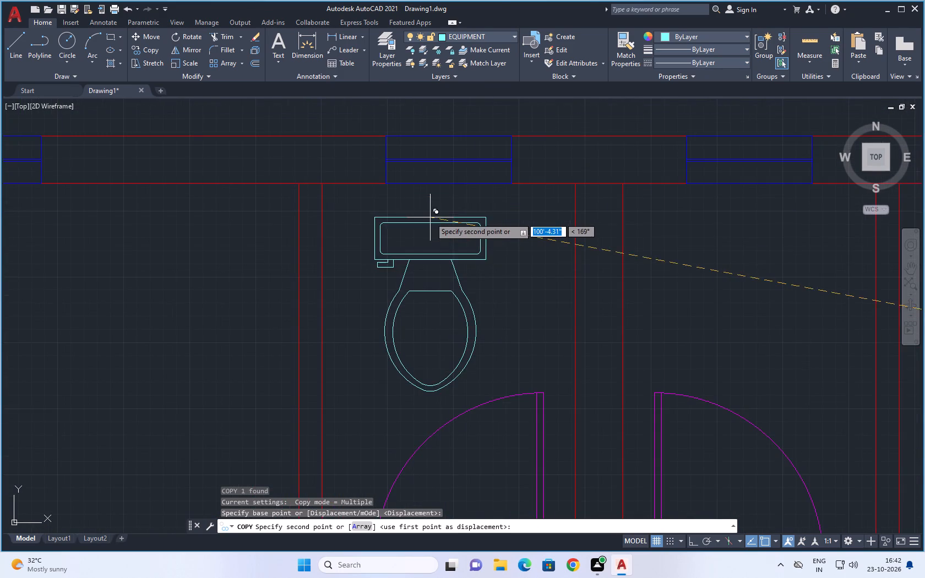
click(450, 186)
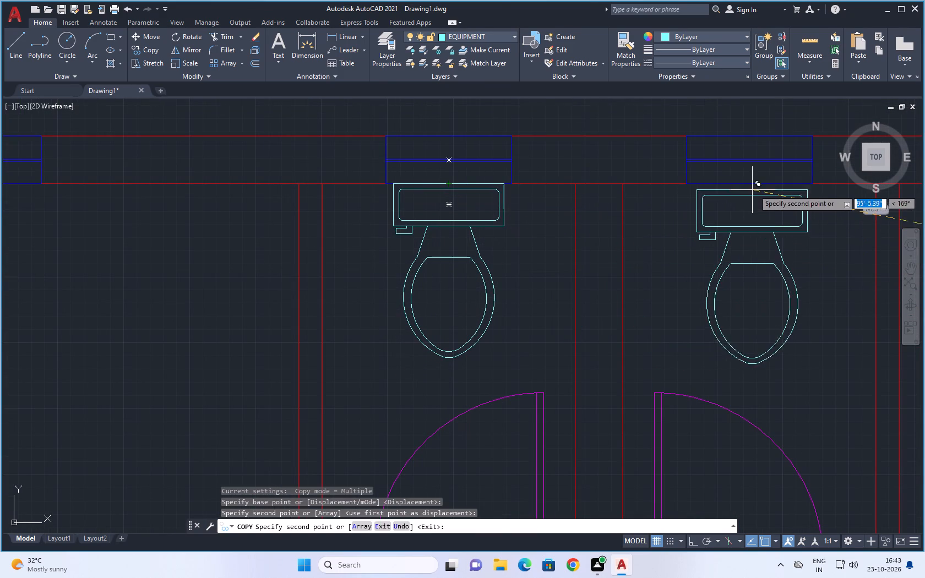
click(752, 182)
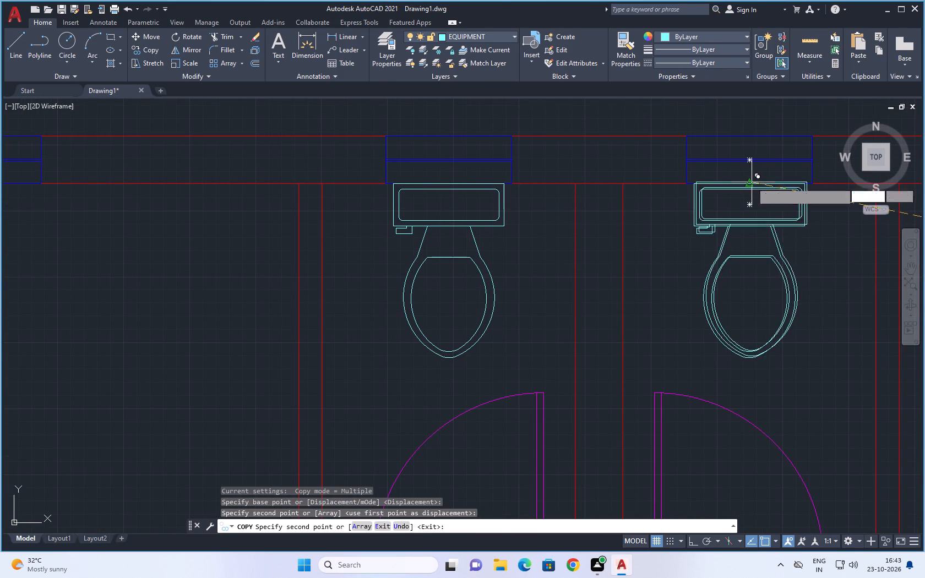
Copy the toilet against the inner north wall of the west bathroom beside the south-facing bed's room.
scroll(750, 230, down, 6)
middle_drag(750, 257, 647, 69)
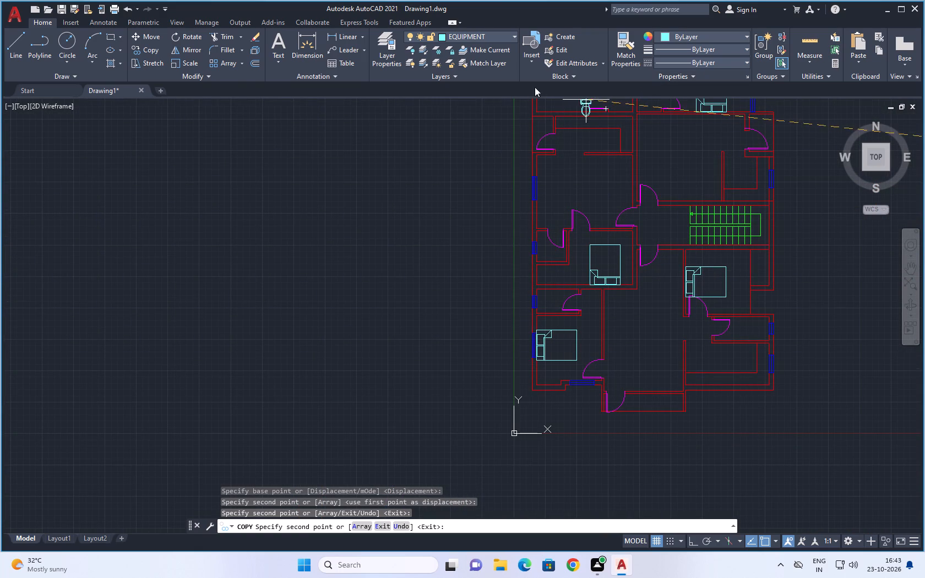
scroll(532, 253, up, 4)
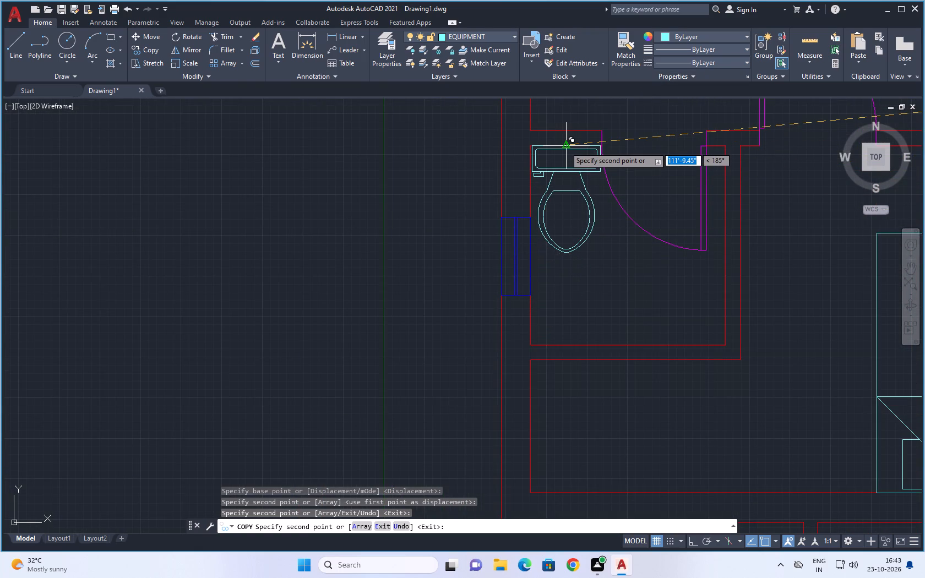
click(565, 146)
Copy the toilet against the inner north wall of the southwest bedroom's bathroom, near the west window.
scroll(607, 245, down, 1)
middle_drag(608, 249, 593, 218)
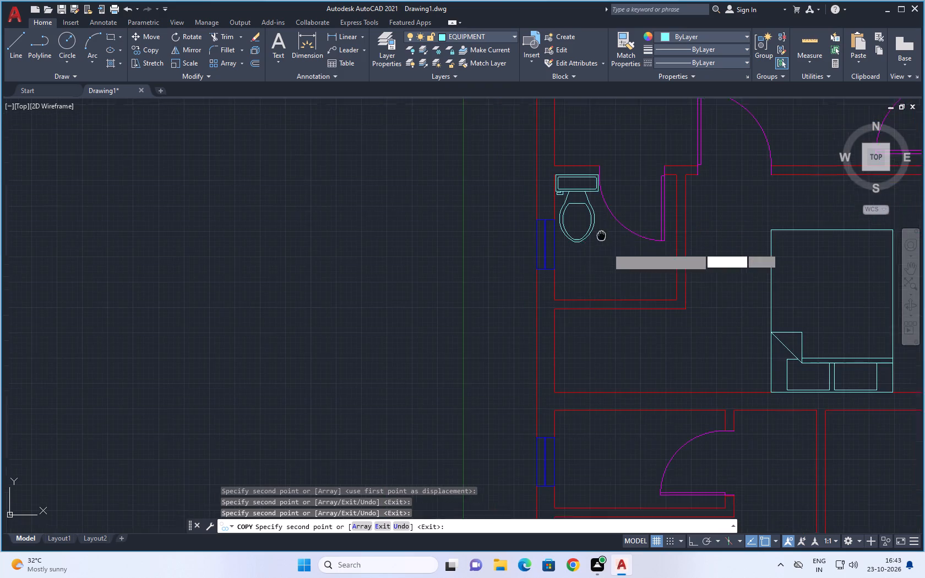
middle_drag(593, 218, 546, 85)
scroll(558, 231, down, 2)
scroll(551, 253, up, 4)
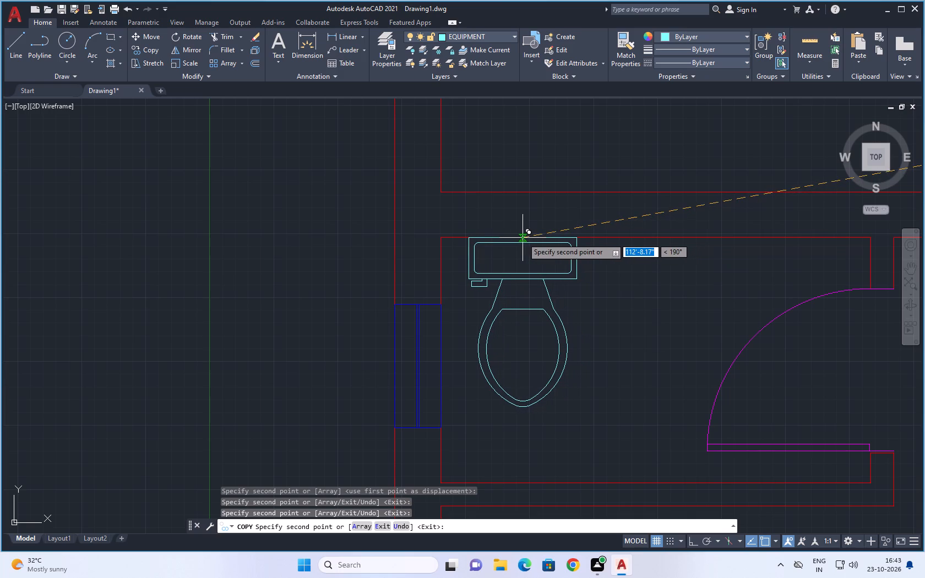
click(523, 238)
Copy the toilet against the inner north wall of the southeast bathroom, near its east window, and finish copying.
scroll(593, 272, down, 2)
middle_drag(597, 282, 439, 151)
scroll(506, 230, down, 3)
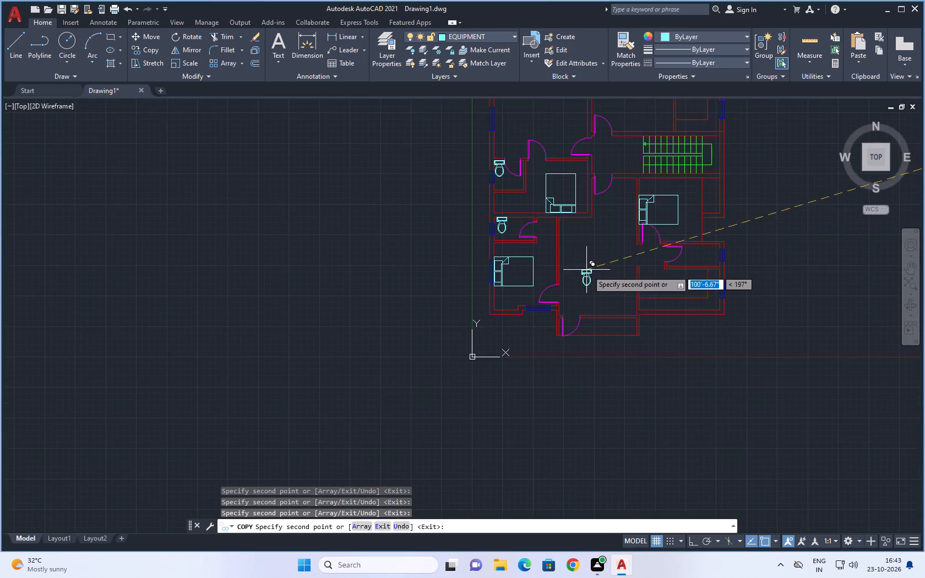
scroll(592, 274, down, 2)
middle_drag(595, 274, 480, 265)
scroll(516, 260, up, 4)
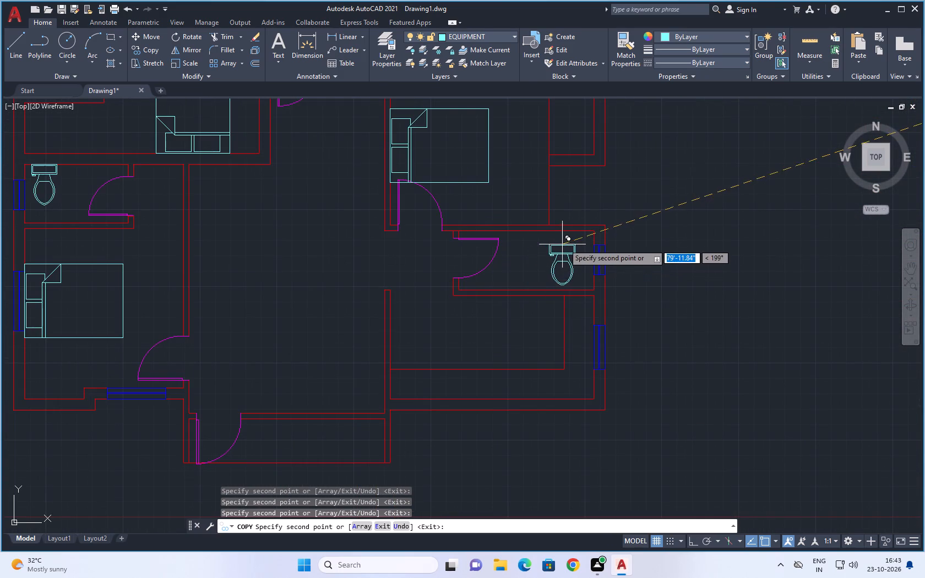
click(566, 231)
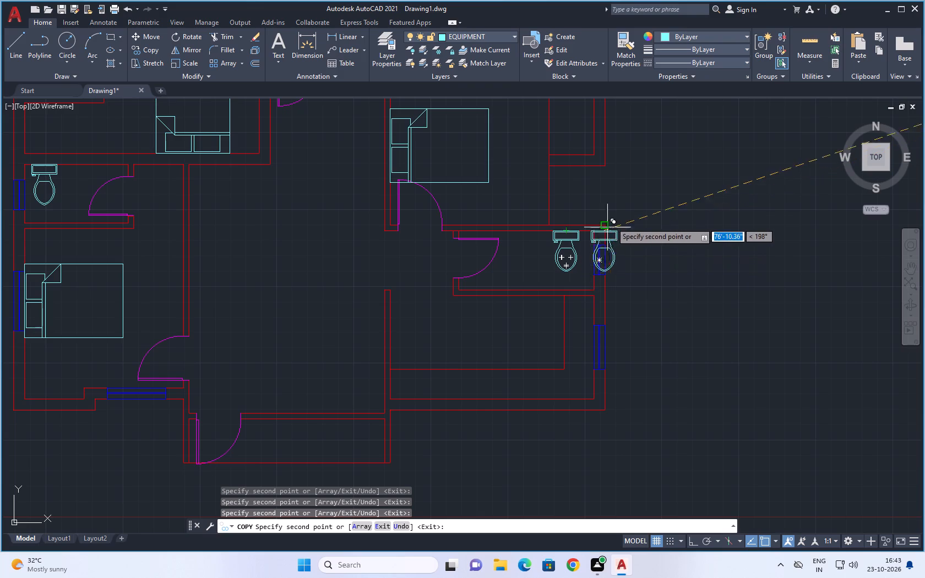
scroll(618, 215, down, 2)
middle_drag(647, 206, 585, 290)
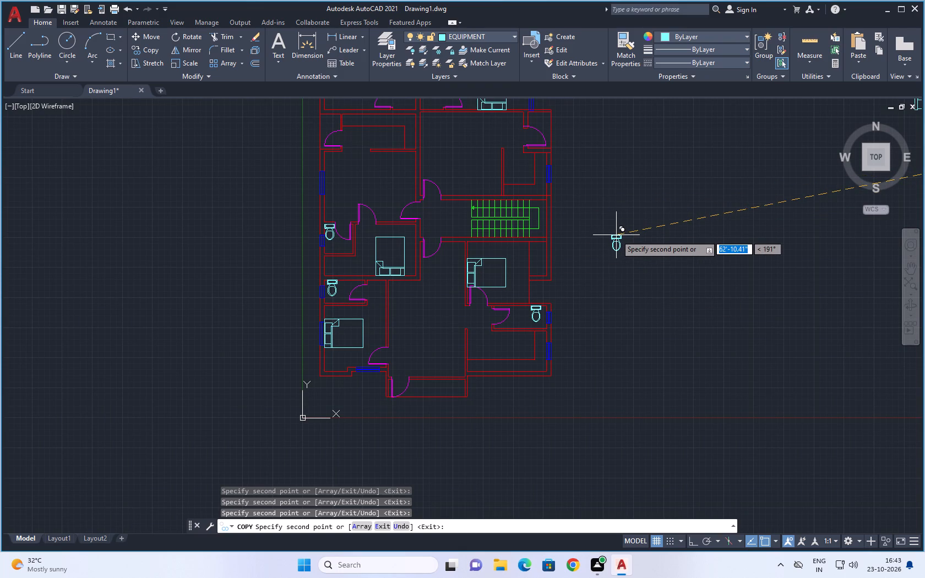
scroll(614, 225, down, 1)
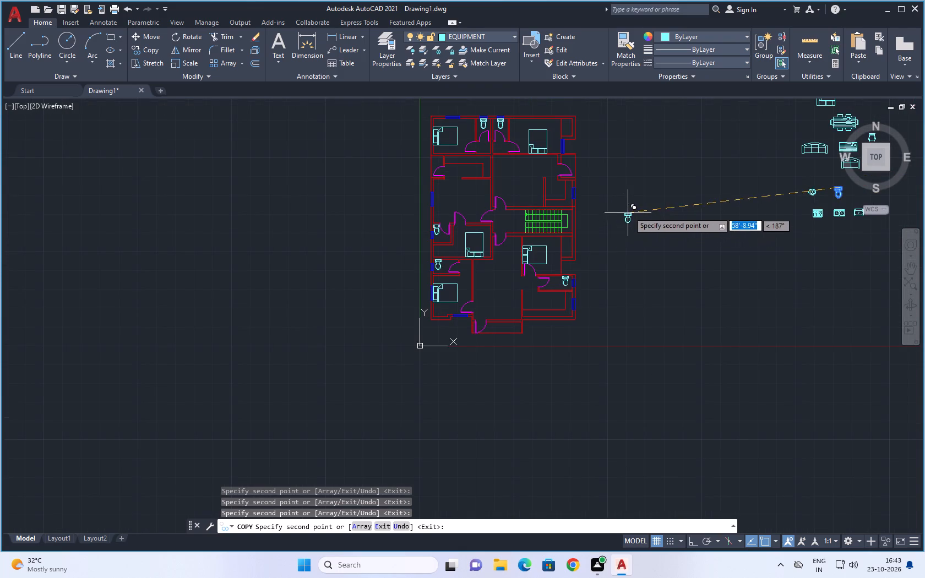
middle_drag(632, 208, 598, 233)
middle_click(596, 236)
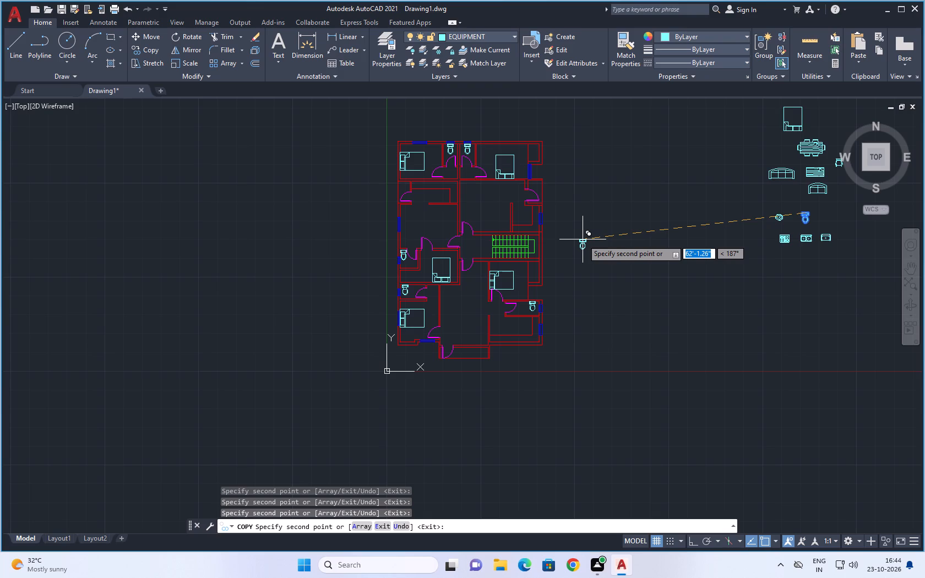
key(Escape)
key(Escape)
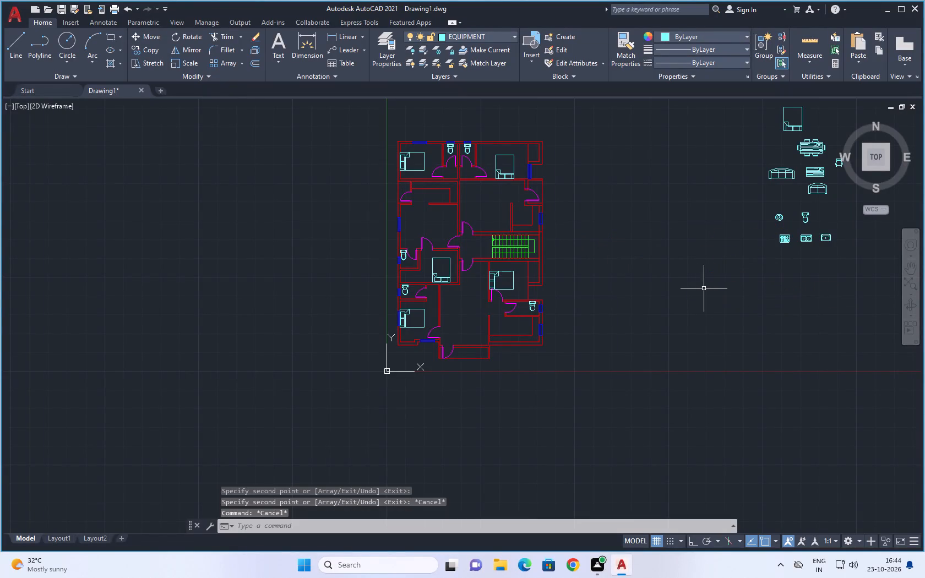
Copy the six-seat dining set by its table centre into the large room south of the northeast bedroom, near the north wall.
middle_drag(723, 285, 613, 342)
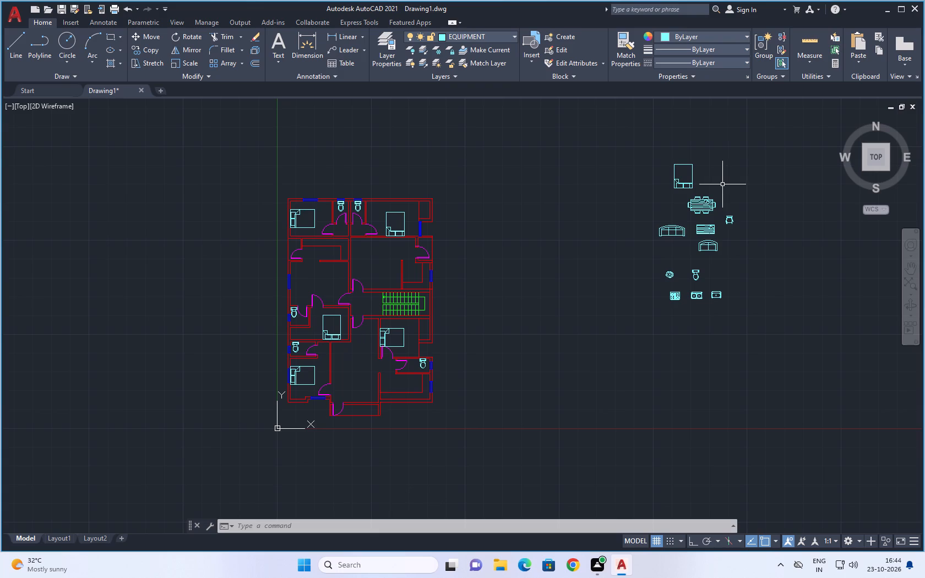
click(706, 200)
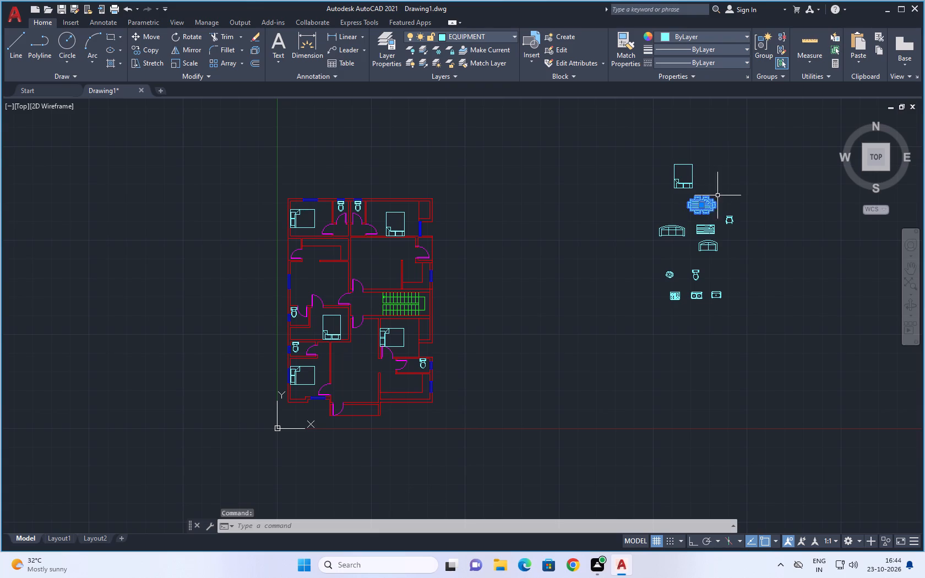
key(c)
text(O)
key(space)
scroll(701, 206, up, 4)
click(700, 200)
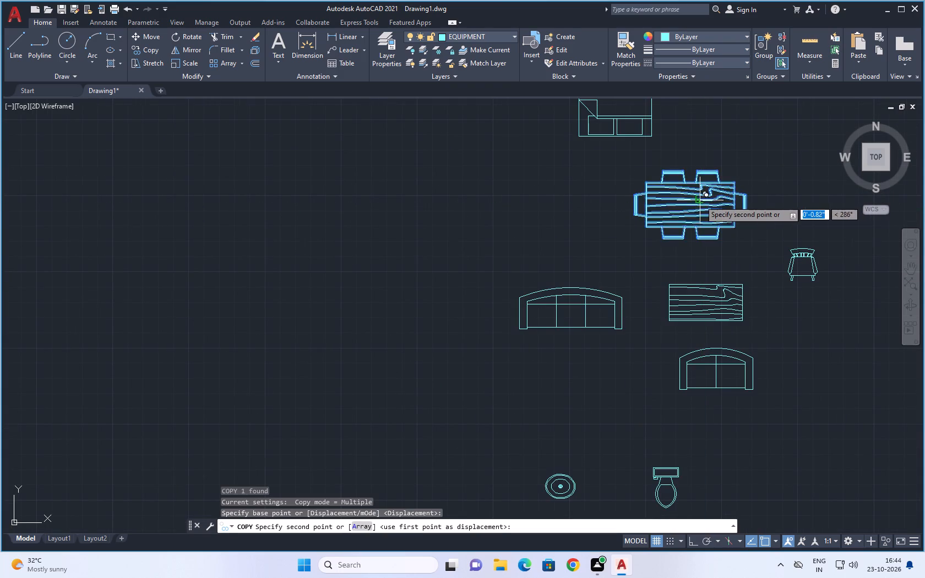
scroll(433, 236, down, 3)
middle_drag(382, 251, 655, 238)
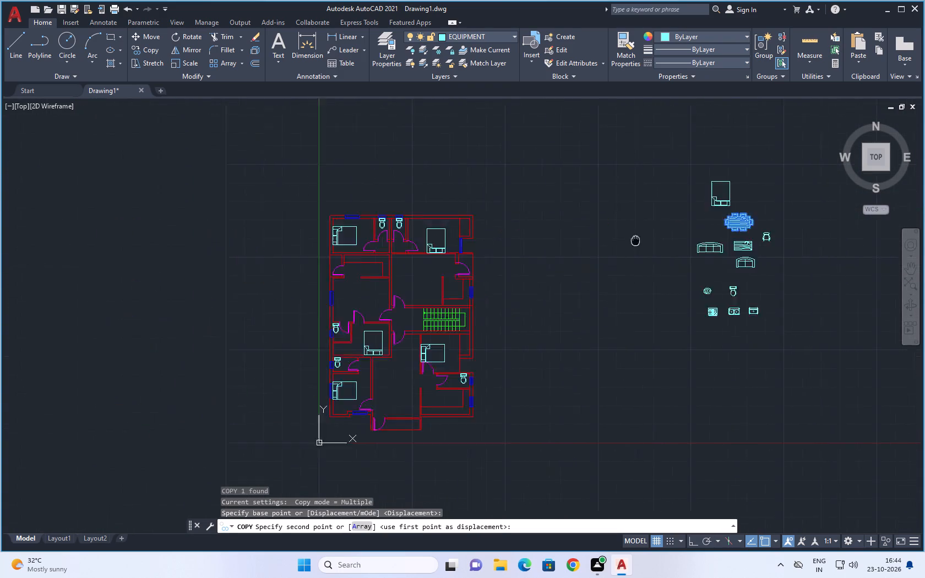
middle_drag(655, 238, 665, 237)
scroll(497, 256, up, 3)
scroll(436, 255, up, 1)
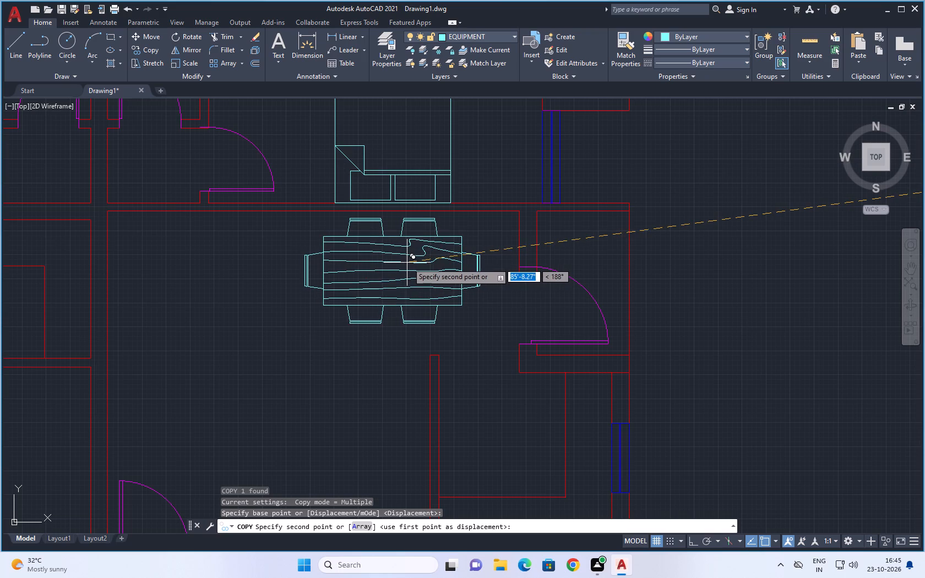
click(409, 262)
Copy the dining set into the south end of the central hall, just north of the entrance porch.
scroll(502, 255, down, 2)
scroll(557, 262, down, 3)
middle_drag(590, 270, 616, 221)
scroll(513, 240, up, 5)
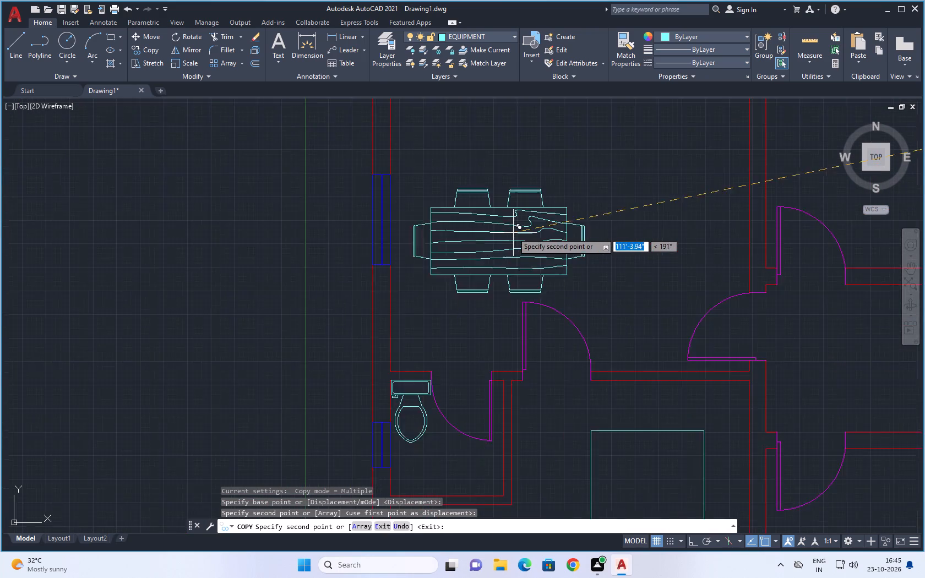
scroll(513, 232, up, 1)
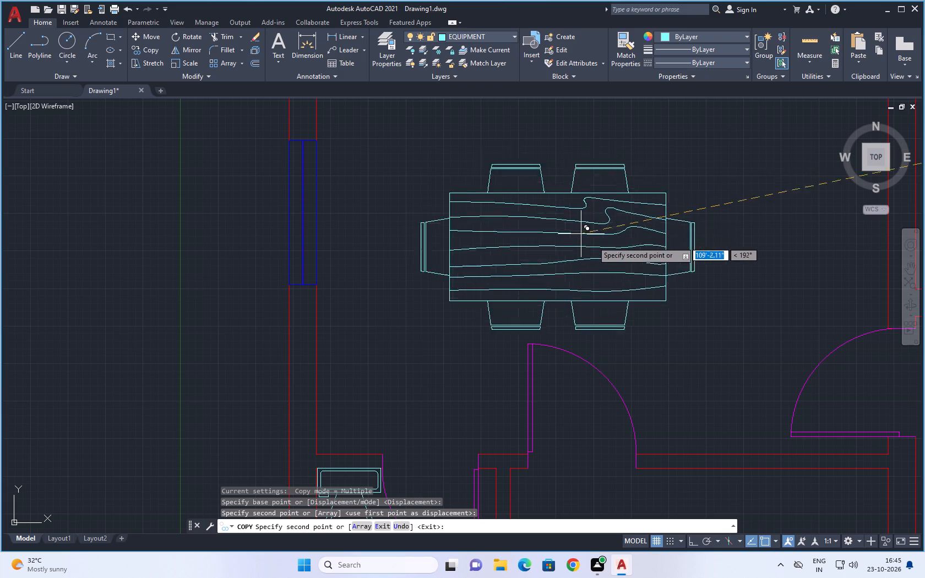
scroll(656, 285, down, 3)
middle_drag(679, 332, 536, 163)
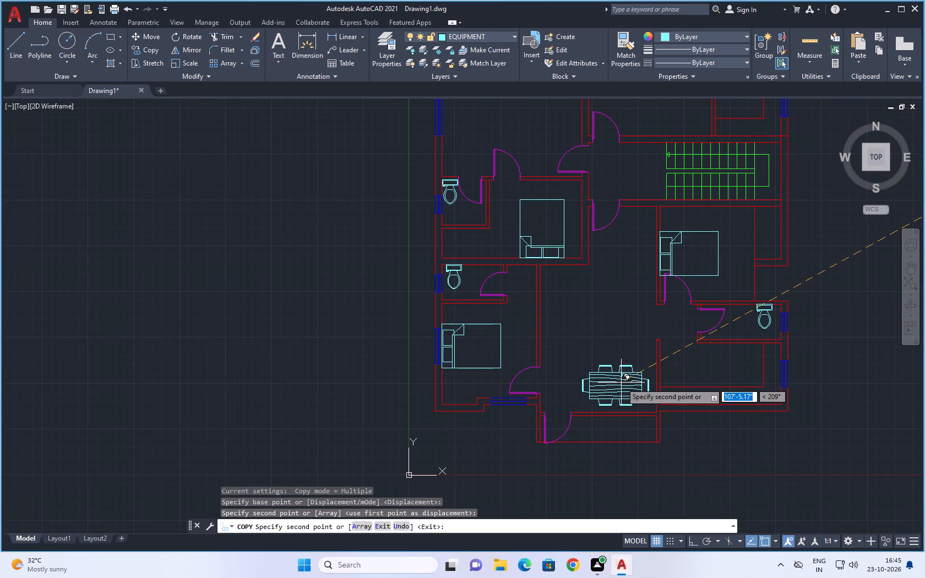
click(621, 383)
Copy the dining set into the west-side room north of the toilet, with its end chair against the west window.
scroll(491, 196, down, 2)
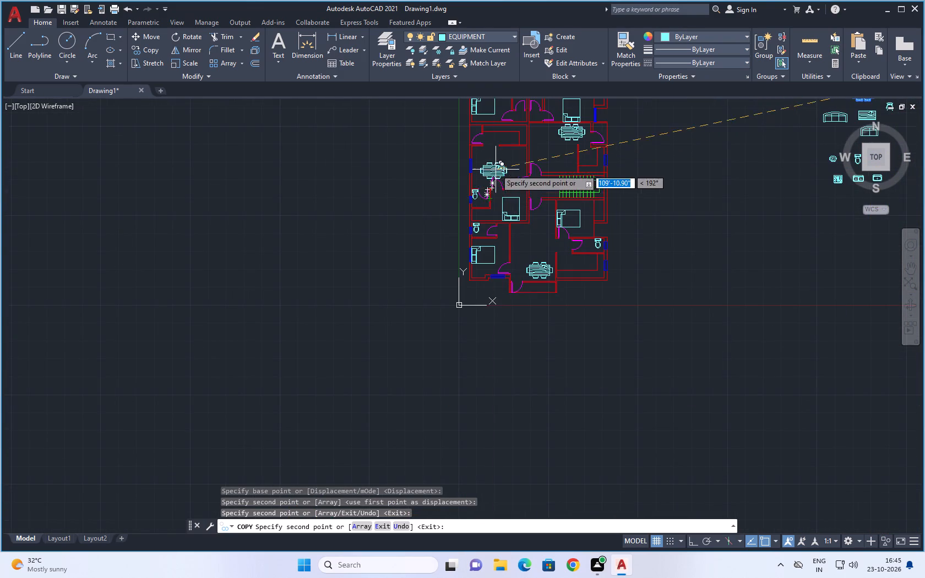
middle_drag(496, 169, 493, 252)
scroll(475, 242, up, 4)
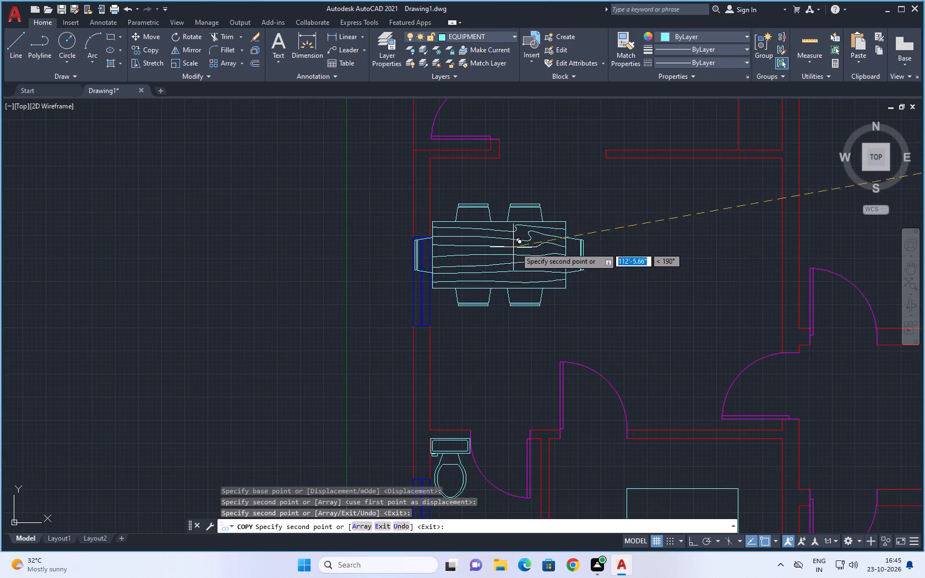
click(531, 255)
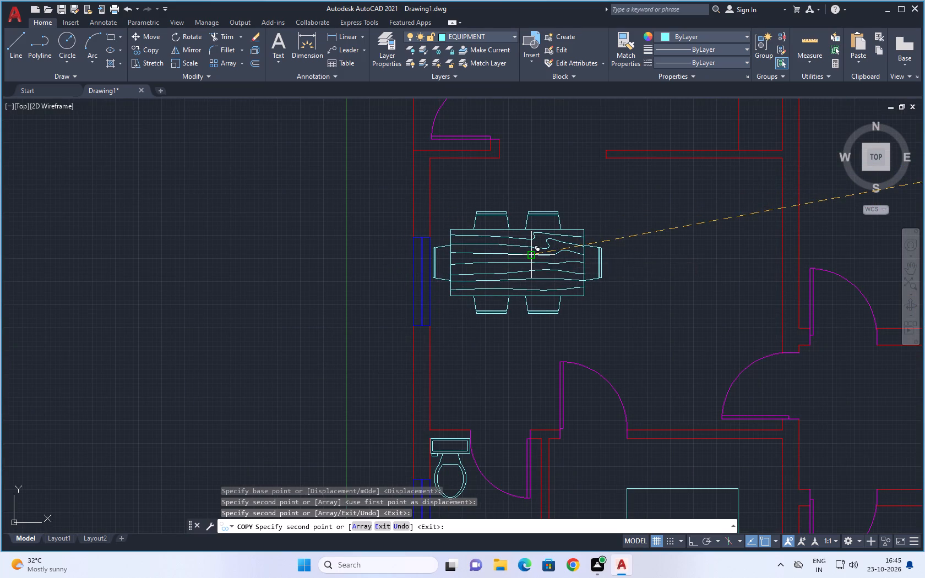
scroll(583, 256, down, 3)
middle_drag(612, 261, 529, 209)
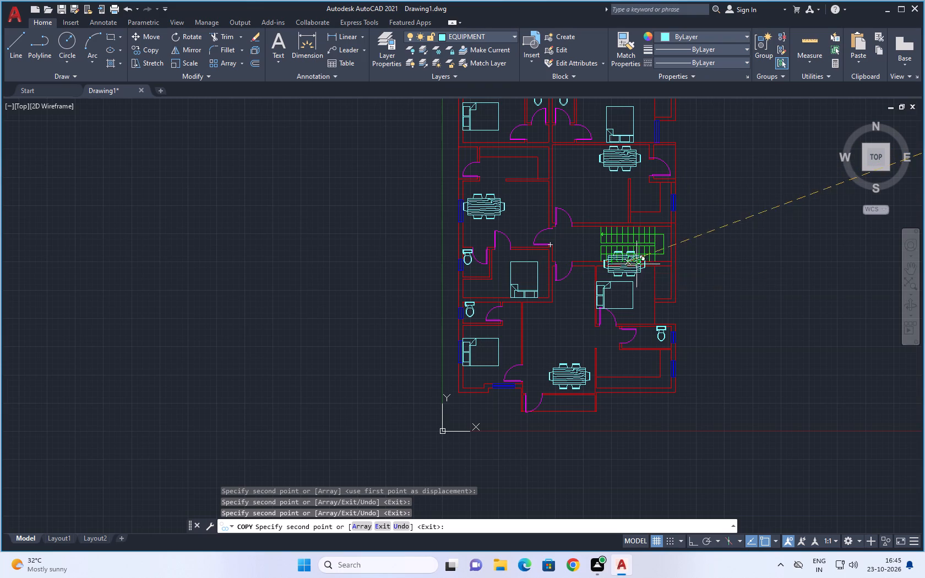
middle_drag(770, 261, 739, 237)
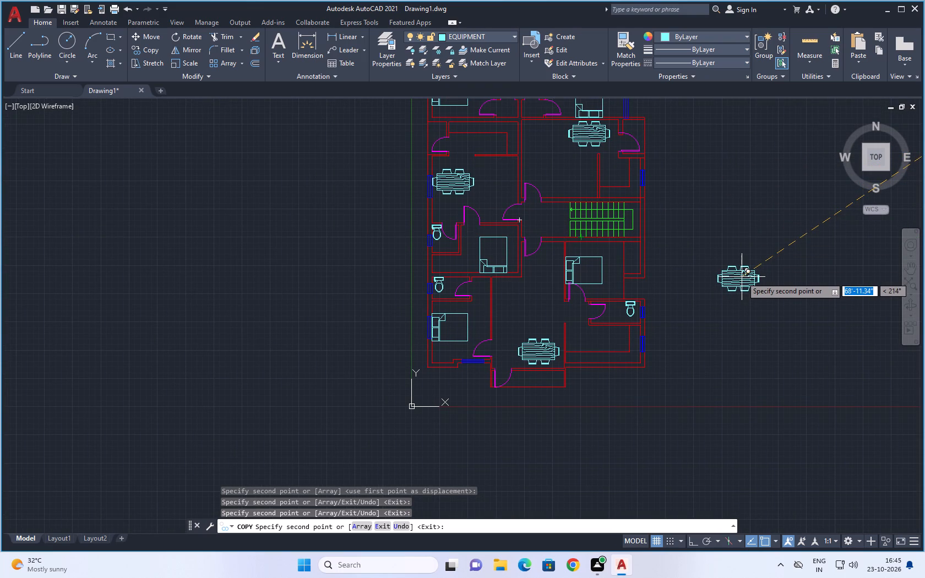
Finish copying the dining set.
key(Escape)
key(Escape)
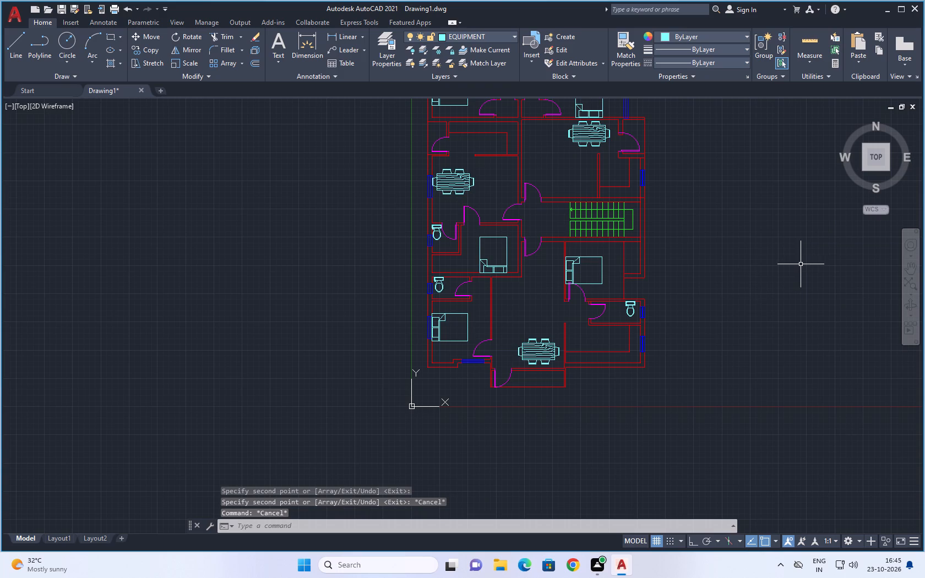
Copy the three-seat sofa by the middle of its back into the west-side dining room, against the north wall near its east end, and finish copying.
middle_drag(797, 267, 627, 315)
middle_drag(662, 270, 583, 288)
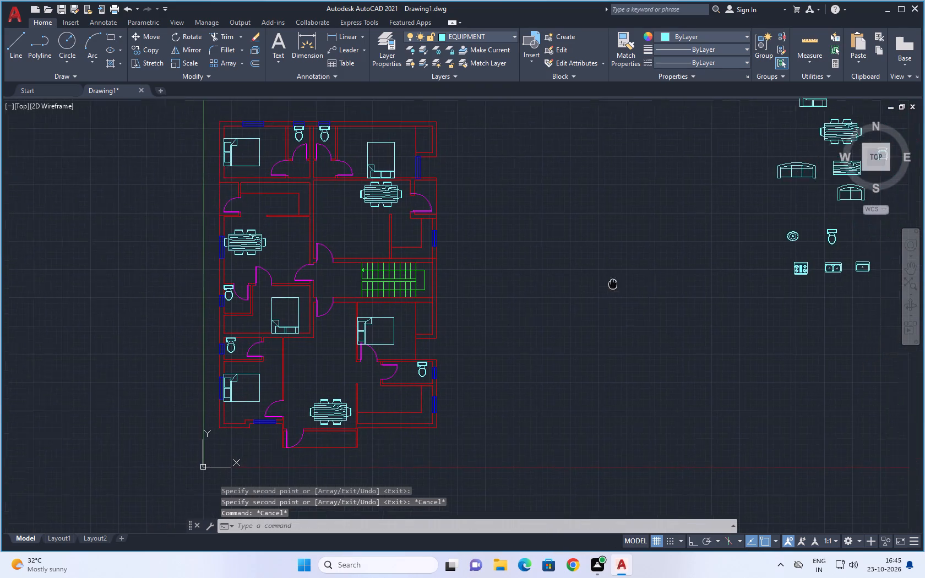
middle_drag(583, 288, 454, 290)
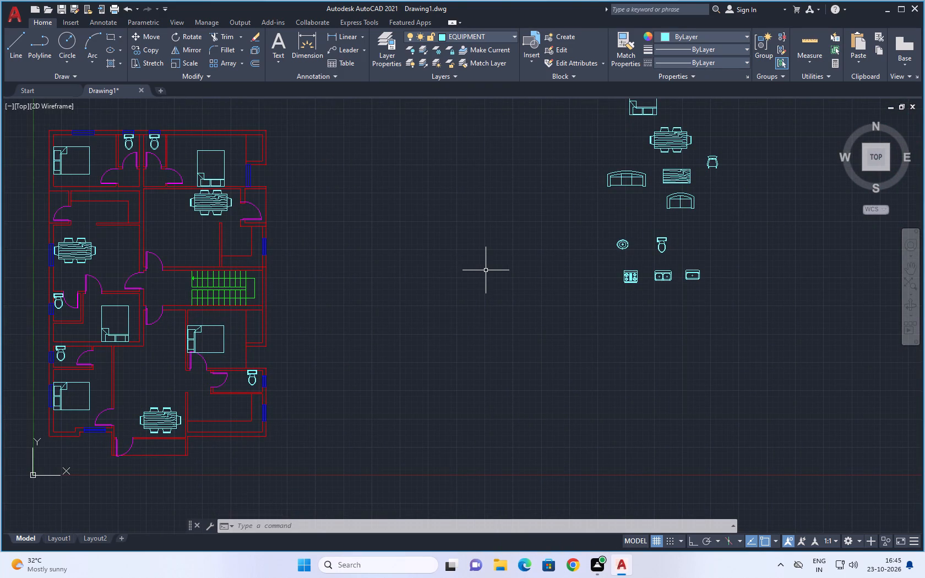
middle_drag(486, 276, 481, 318)
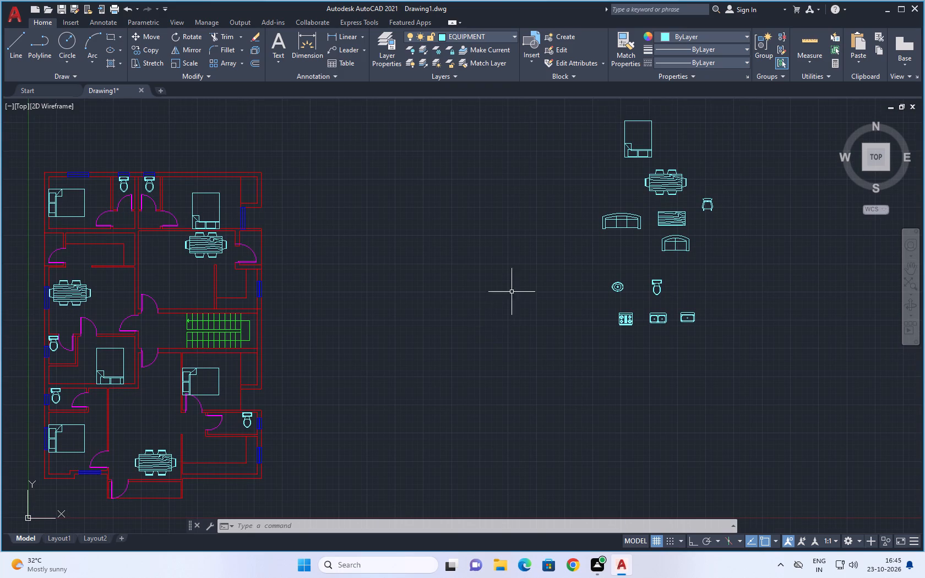
click(616, 215)
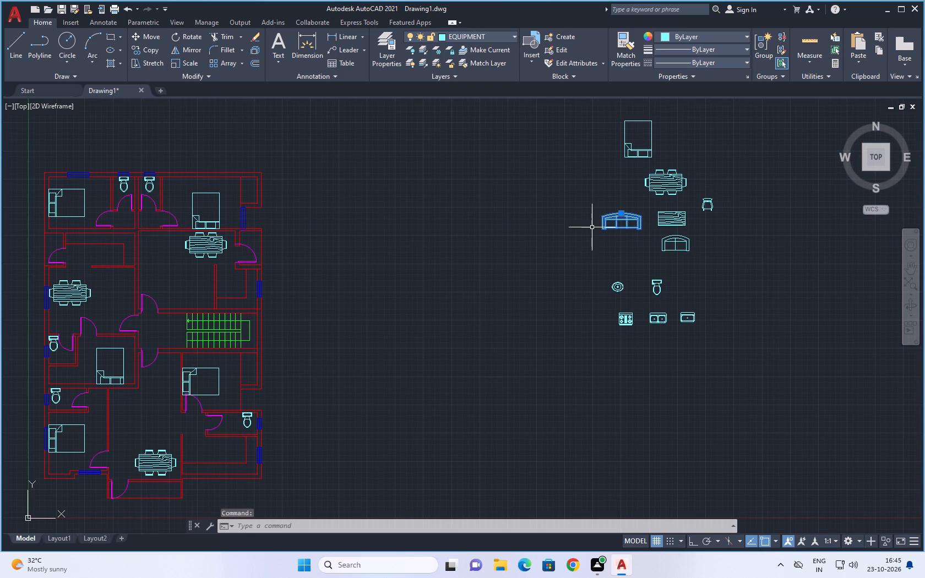
key(c)
key(o)
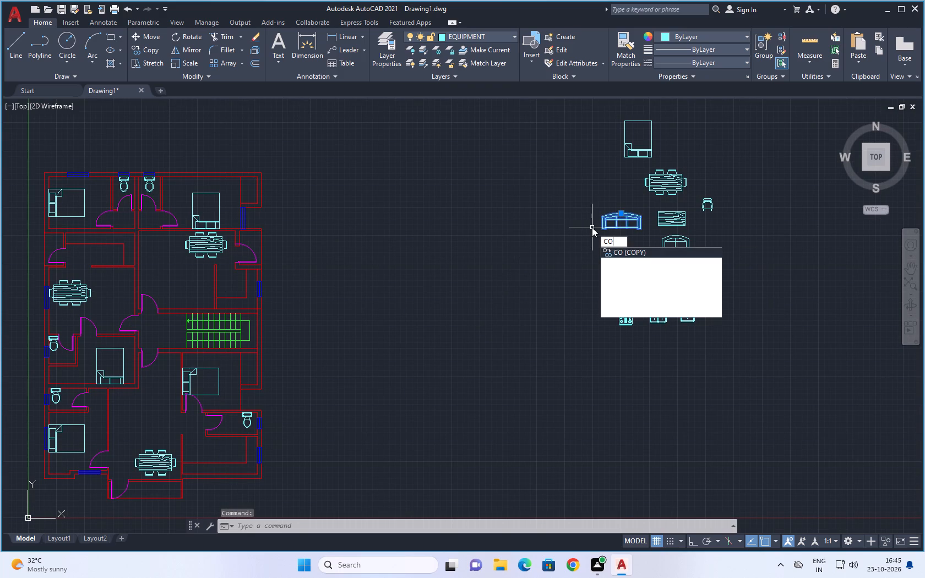
key(space)
click(621, 211)
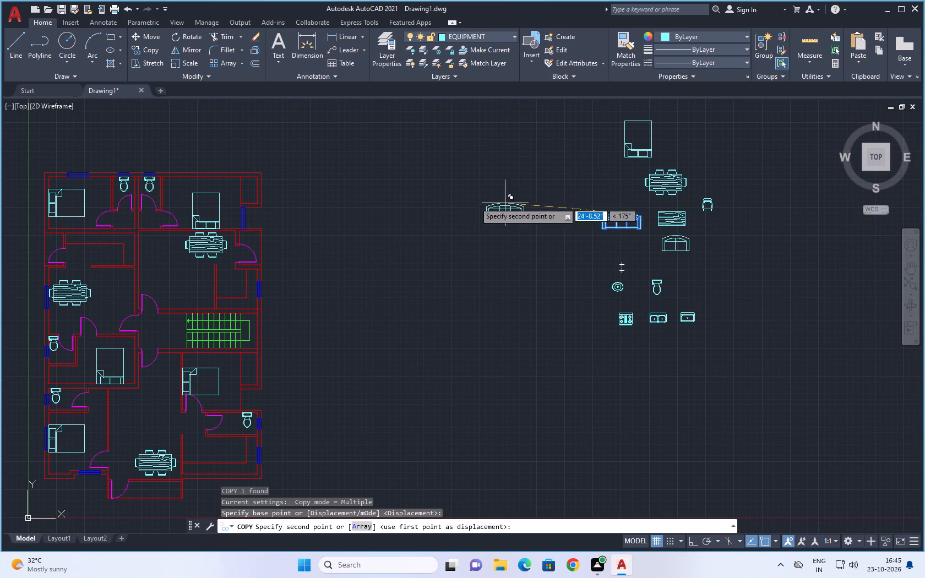
scroll(437, 215, down, 3)
middle_drag(451, 222, 548, 210)
scroll(458, 213, up, 4)
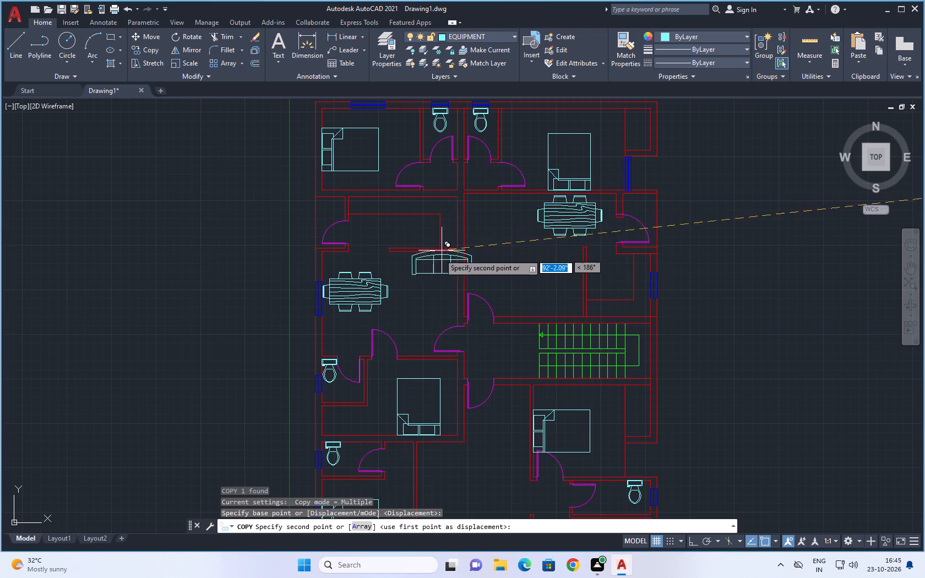
scroll(433, 258, up, 2)
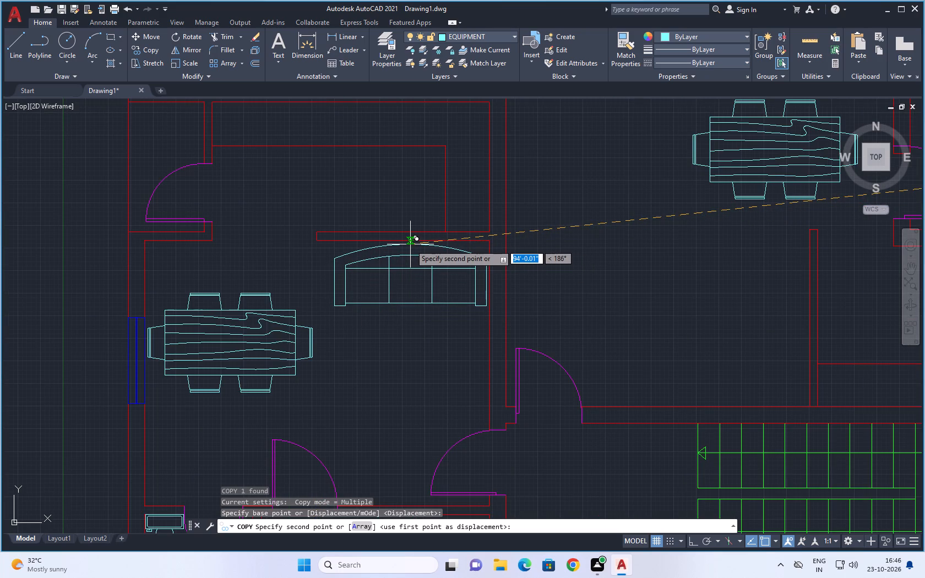
click(410, 244)
scroll(588, 212, down, 2)
middle_drag(605, 215, 516, 149)
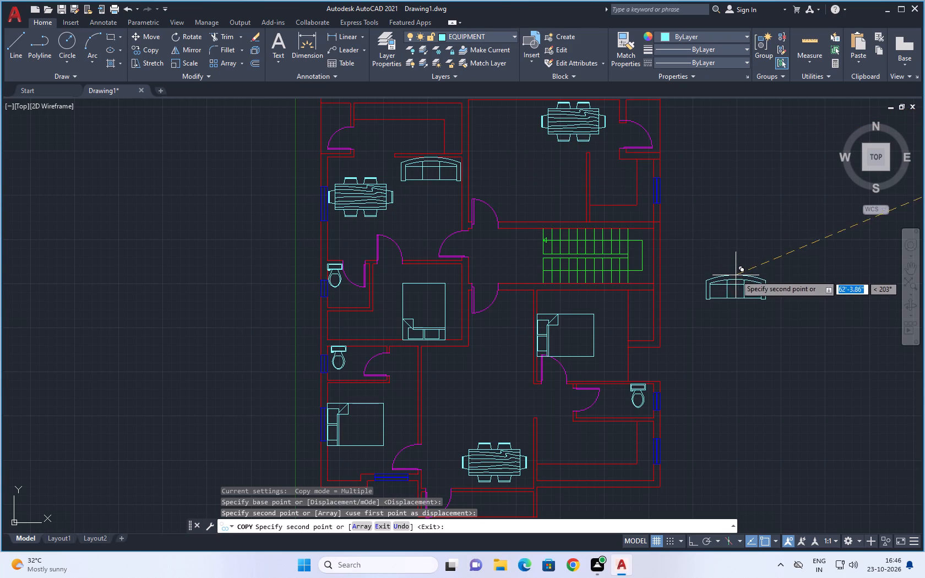
middle_drag(728, 263, 547, 294)
scroll(603, 282, down, 2)
middle_drag(639, 280, 496, 282)
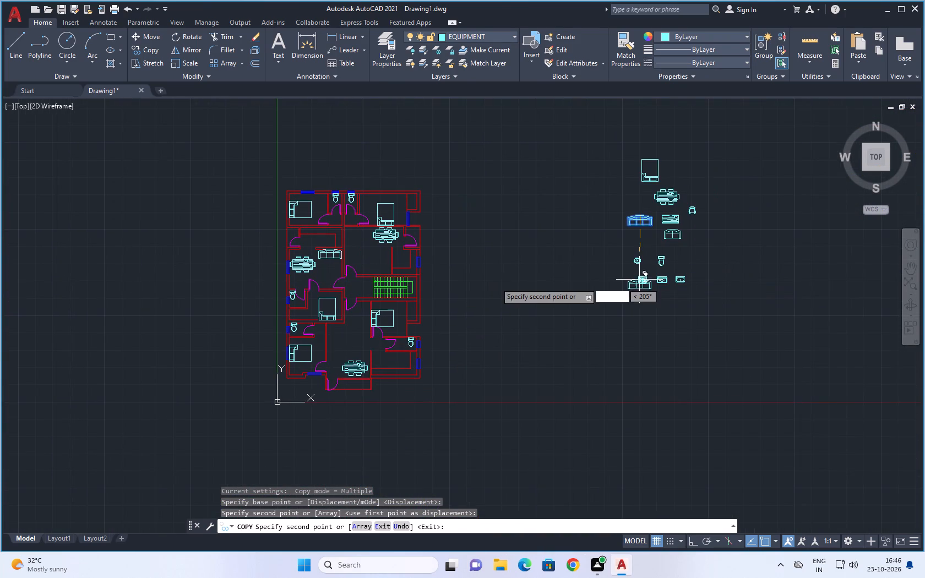
key(Escape)
key(Escape)
Copy the rectangular wooden table from about its centre to just south of the three-seat sofa in the west-side room.
scroll(673, 218, up, 3)
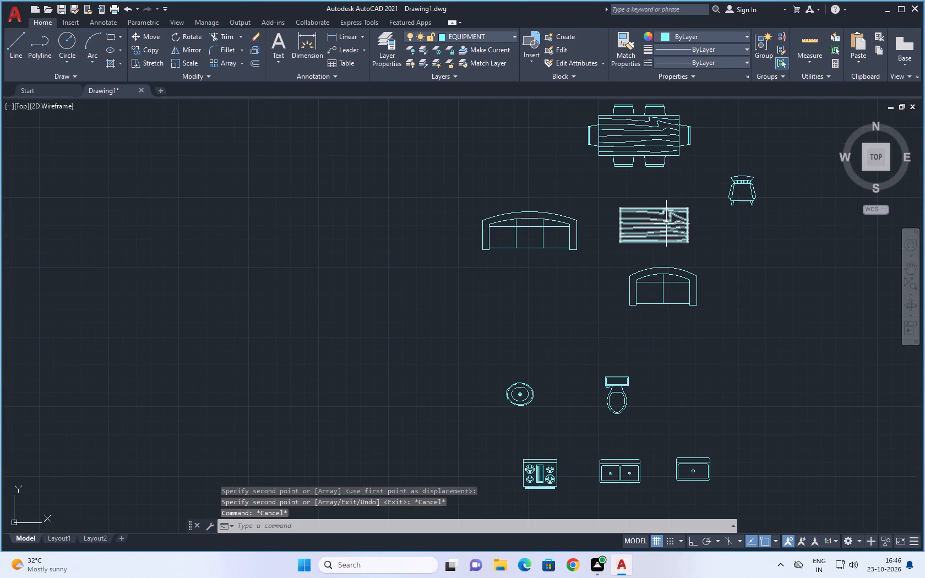
click(662, 223)
key(c)
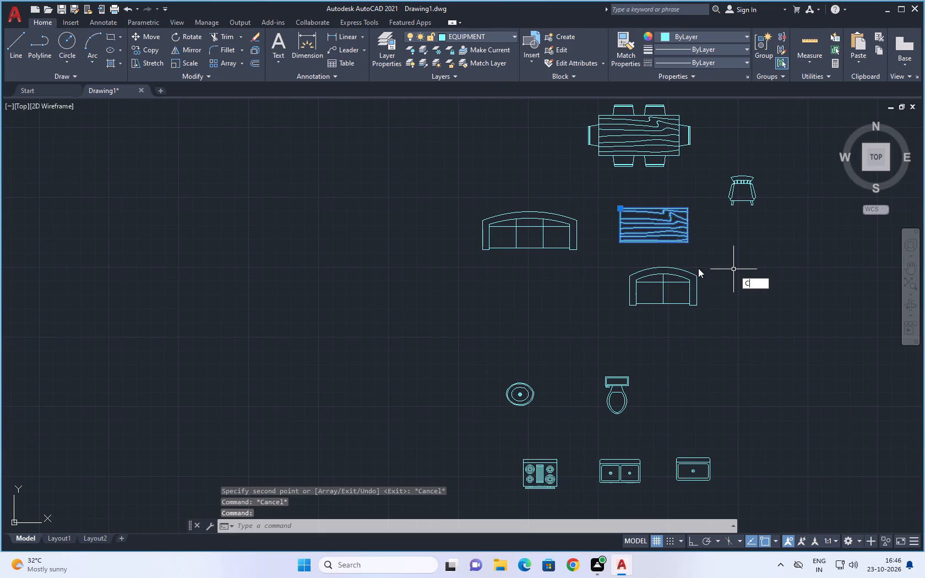
key(o)
key(space)
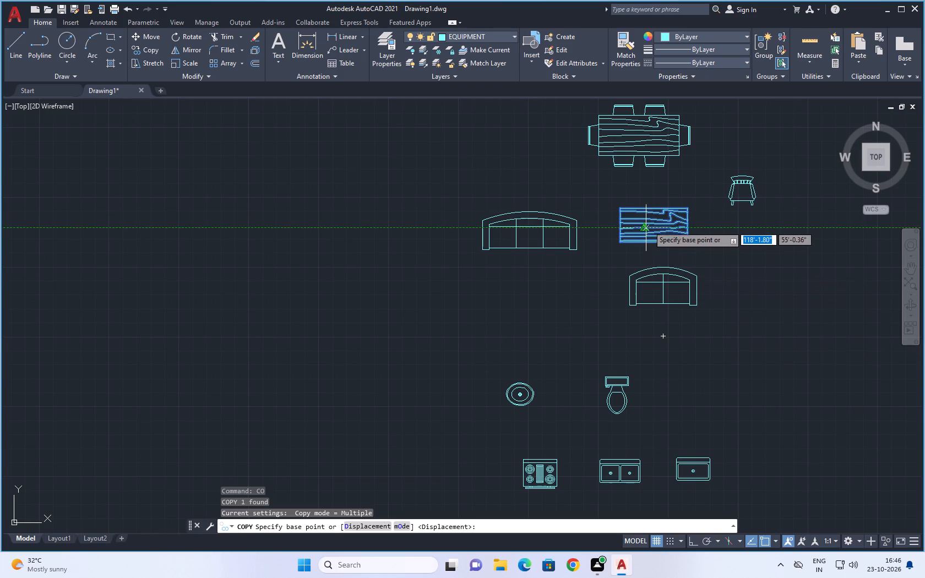
click(655, 222)
scroll(363, 276, down, 4)
middle_drag(353, 280, 409, 274)
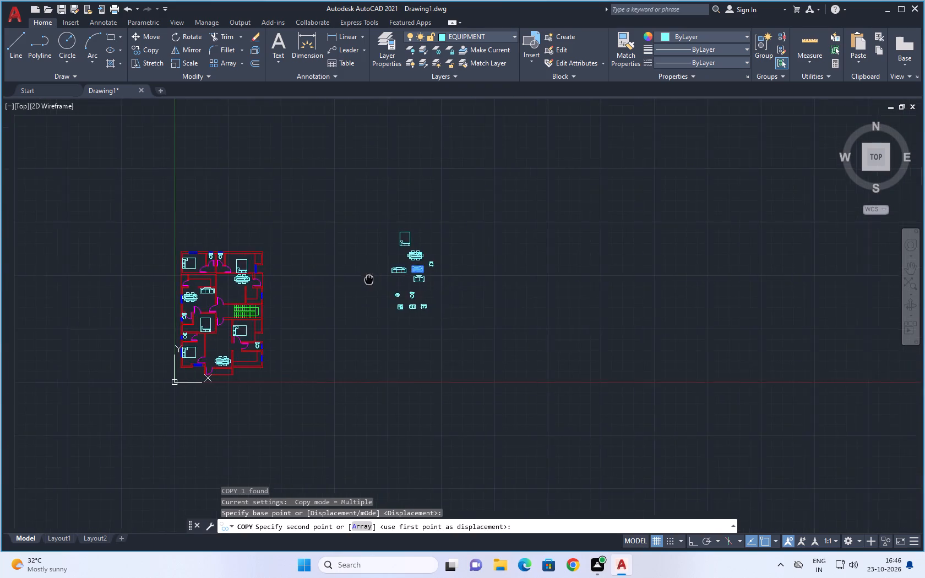
middle_drag(409, 274, 504, 257)
scroll(349, 287, up, 4)
scroll(329, 242, up, 2)
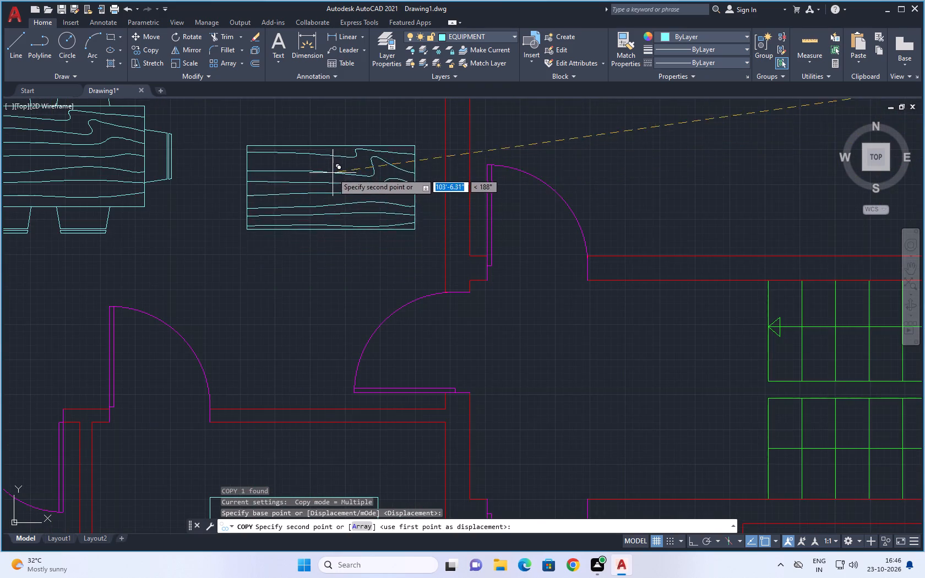
scroll(332, 171, down, 2)
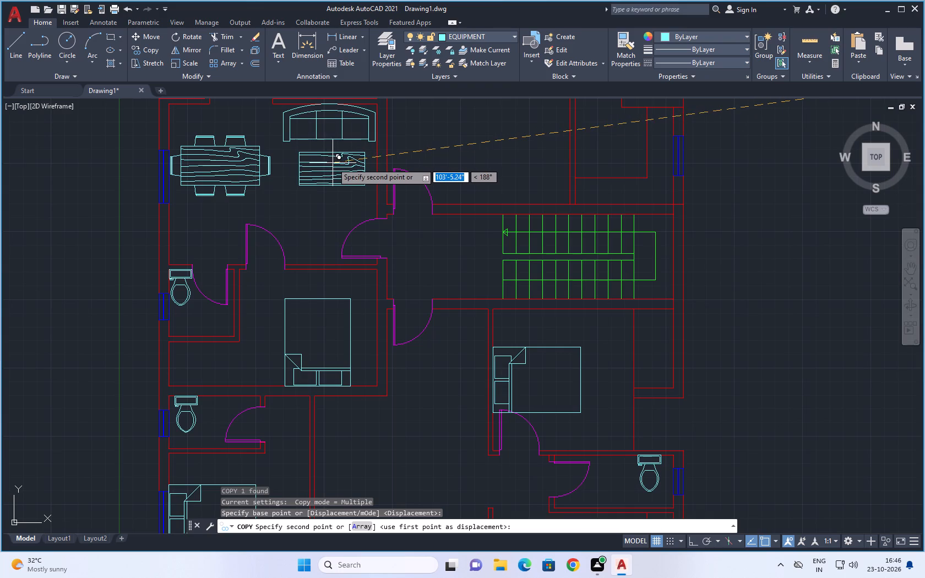
click(333, 161)
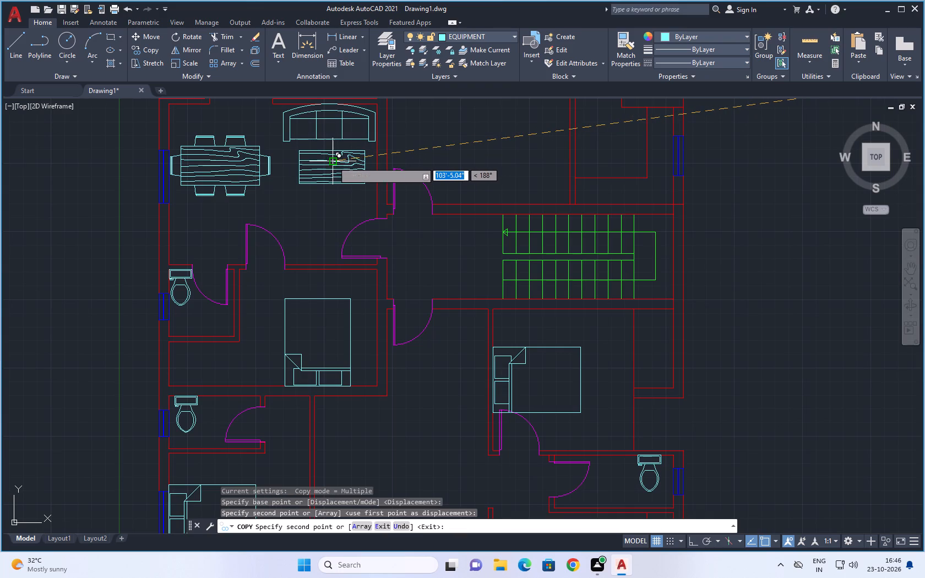
scroll(453, 200, down, 4)
middle_drag(628, 211, 368, 208)
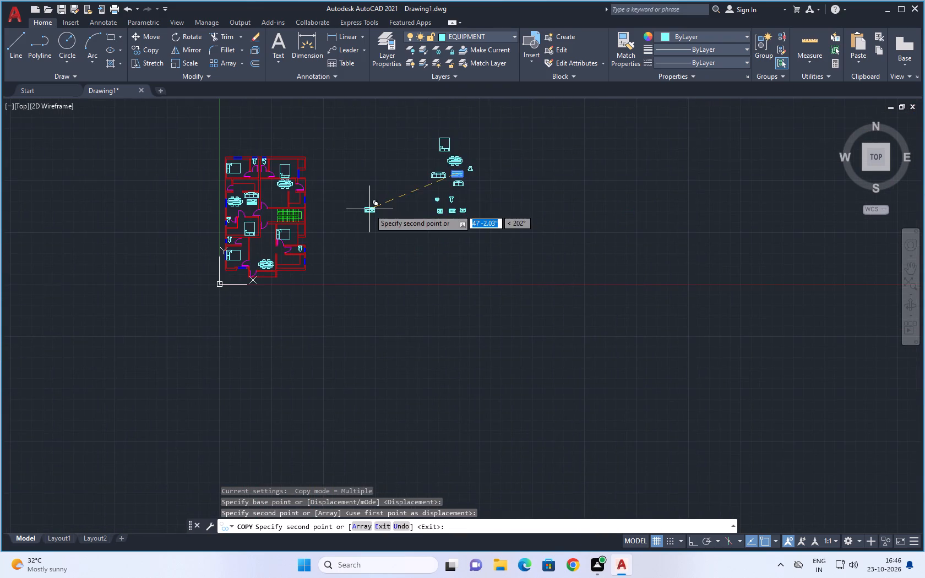
scroll(490, 147, up, 2)
middle_drag(440, 176, 516, 156)
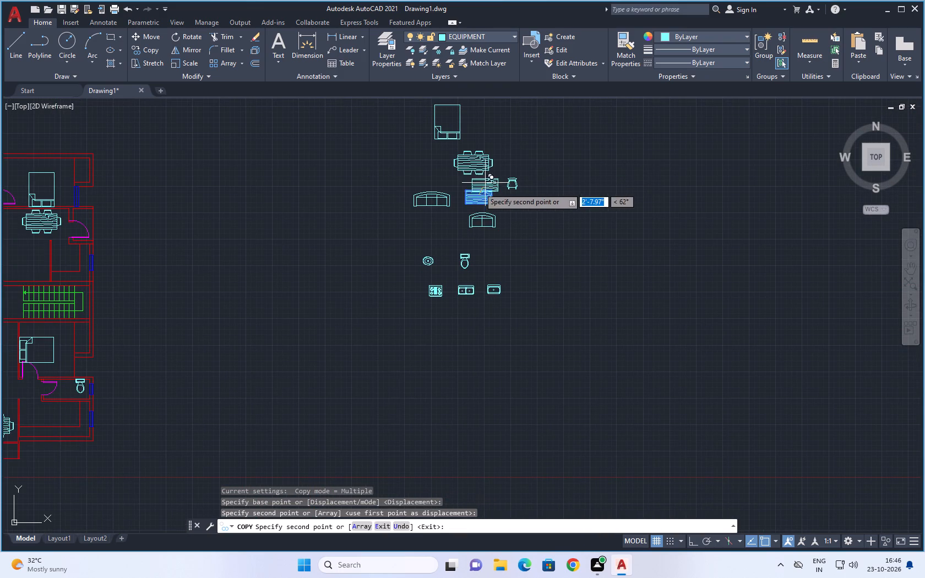
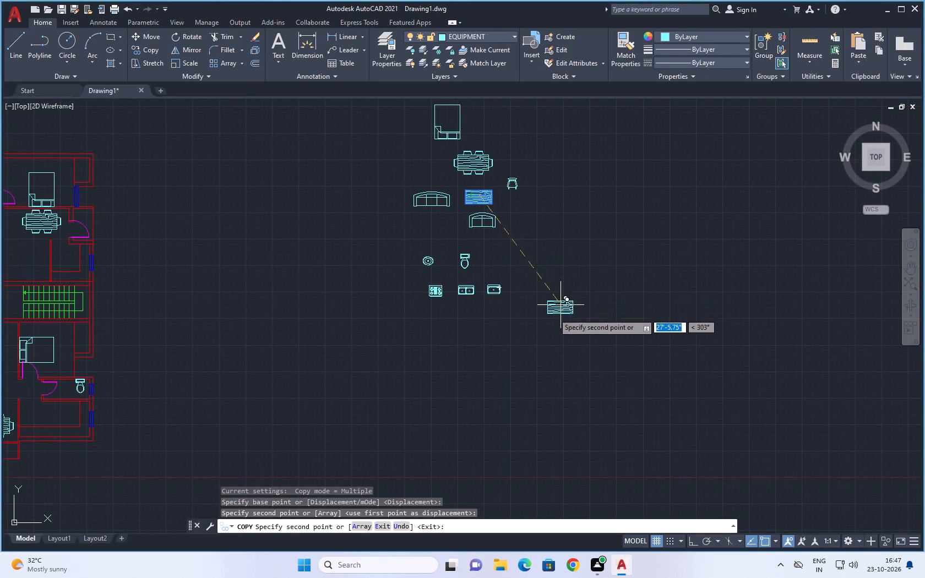
End the running coffee table copy without placing another one.
scroll(542, 331, down, 2)
middle_drag(542, 335, 570, 320)
key(Escape)
key(Escape)
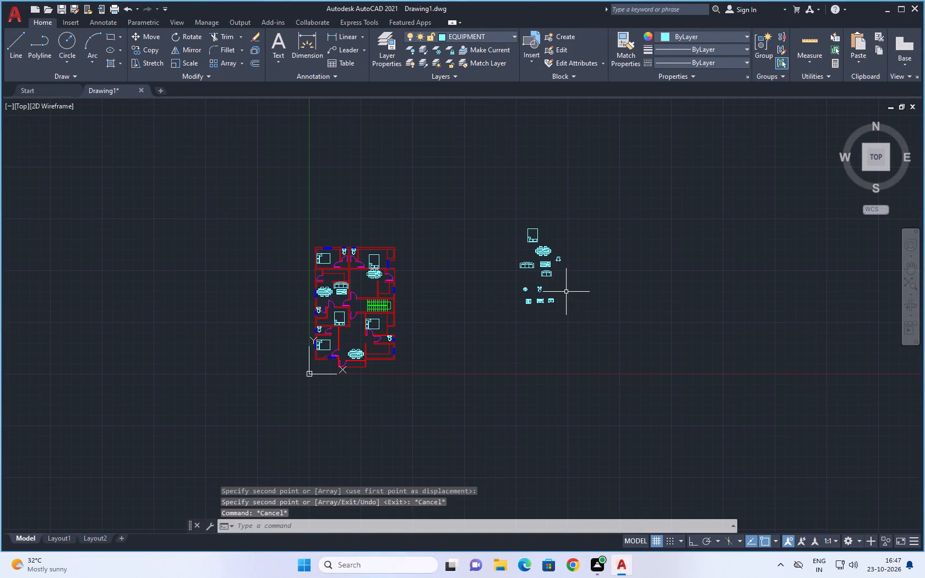
Rotate the three-seat sofa among the loose furniture blocks 90° counter-clockwise about its corner, with Ortho on.
scroll(566, 292, up, 2)
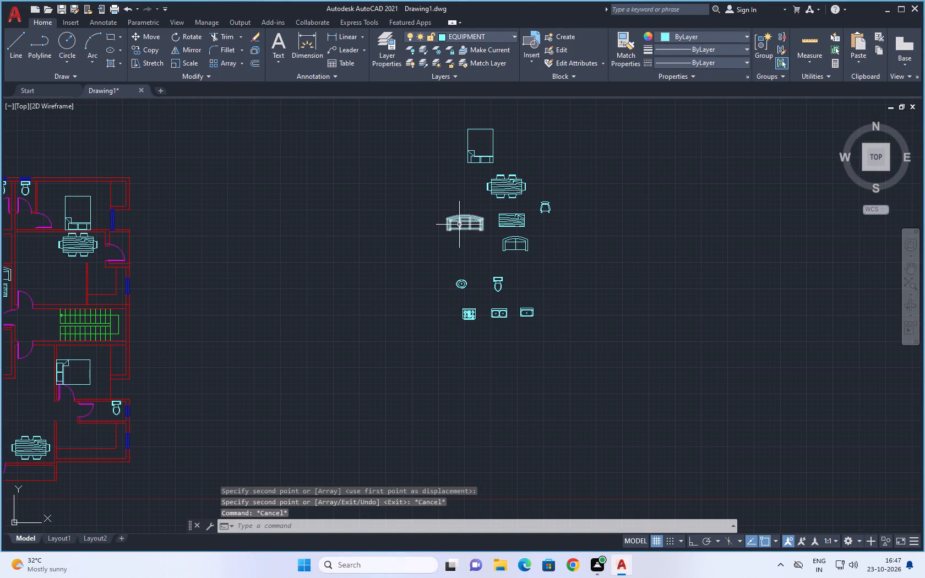
click(459, 225)
click(182, 34)
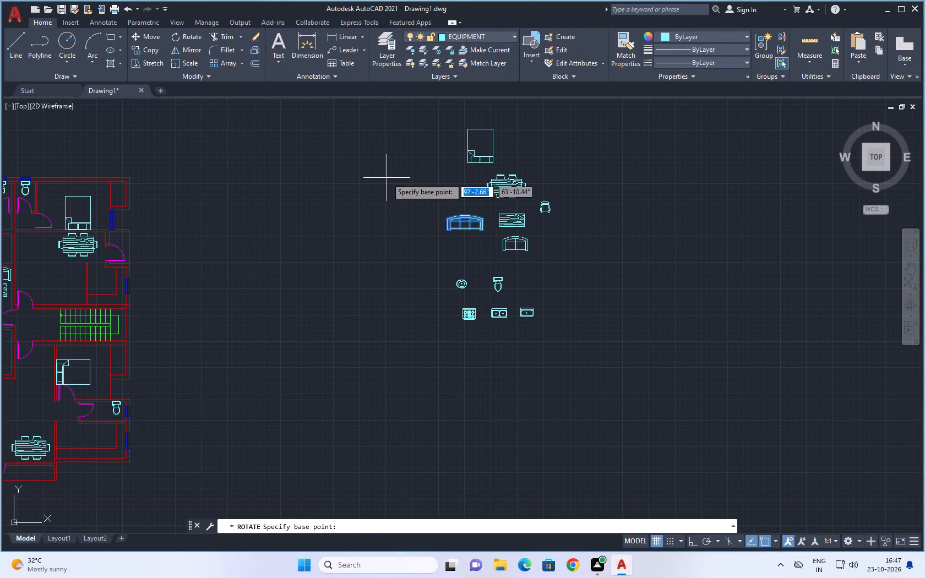
scroll(423, 184, up, 3)
click(507, 316)
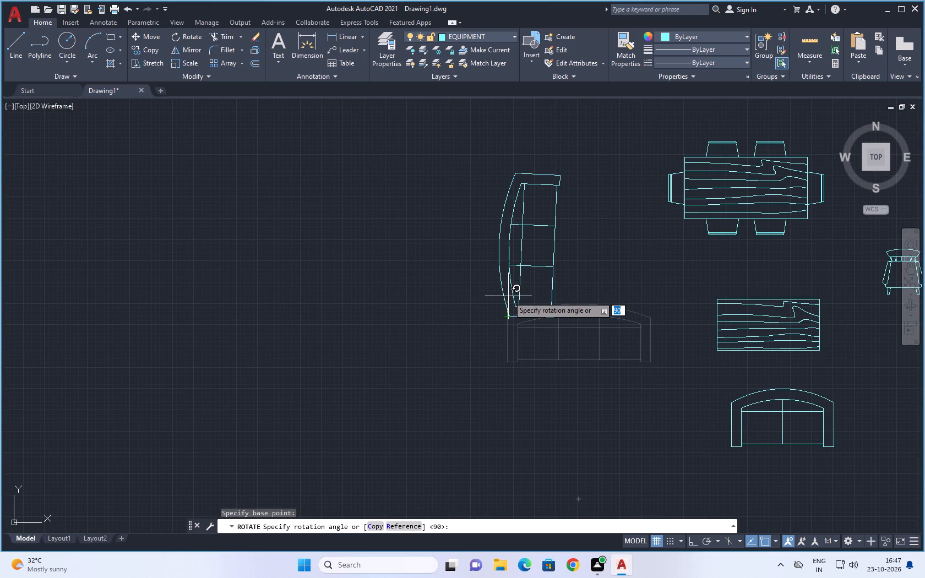
key(F8)
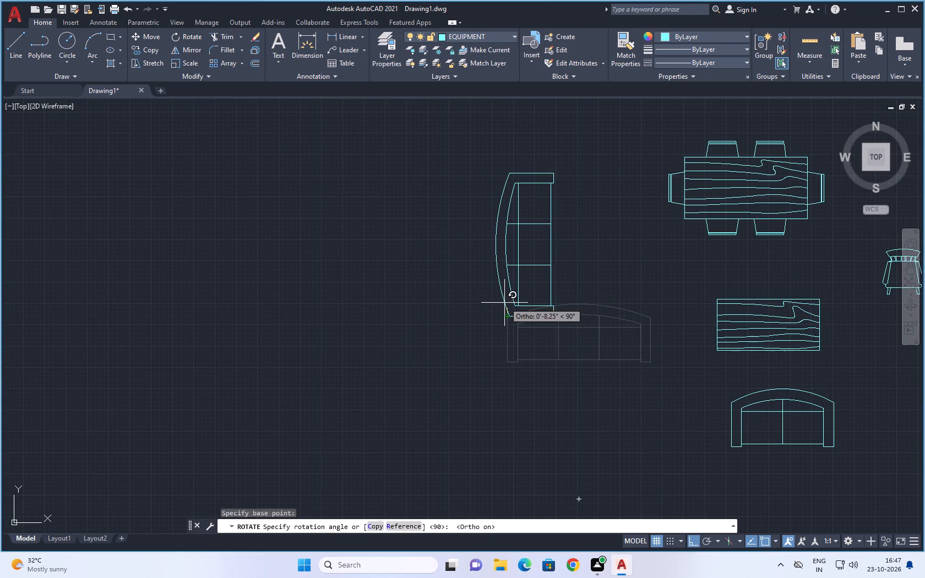
click(504, 304)
Move the loose wooden coffee table into the empty area on the far side of the rotated three-seat sofa.
scroll(528, 326, down, 2)
middle_drag(545, 334, 450, 317)
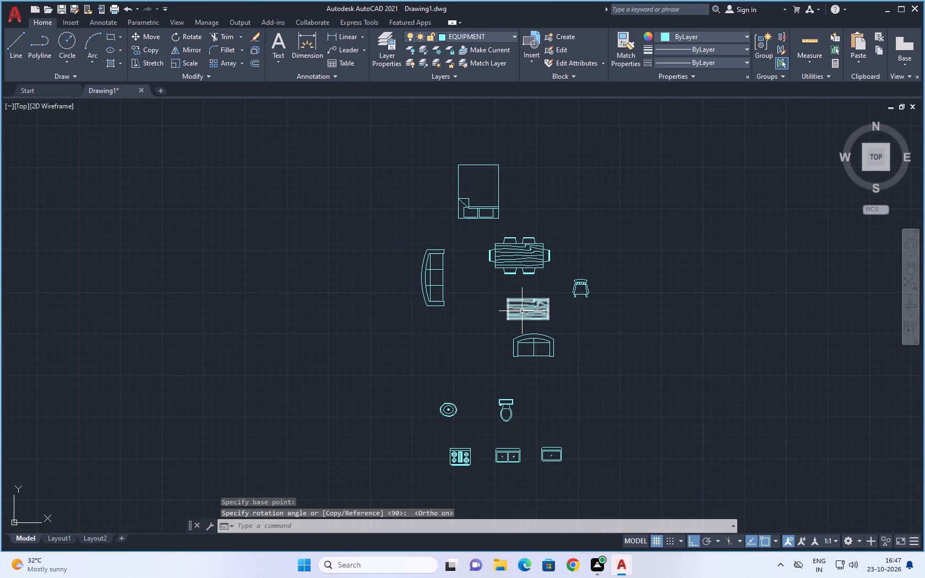
click(524, 306)
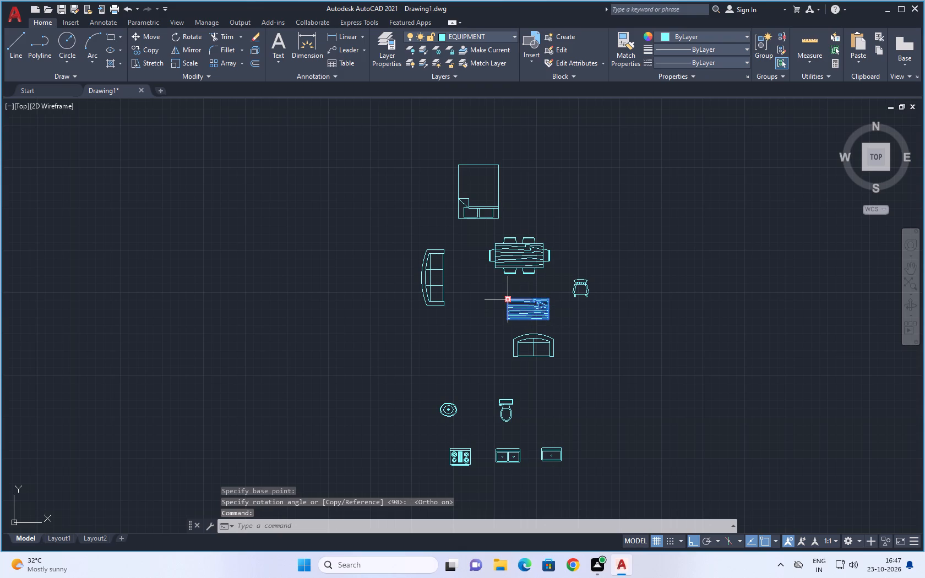
click(507, 301)
click(308, 331)
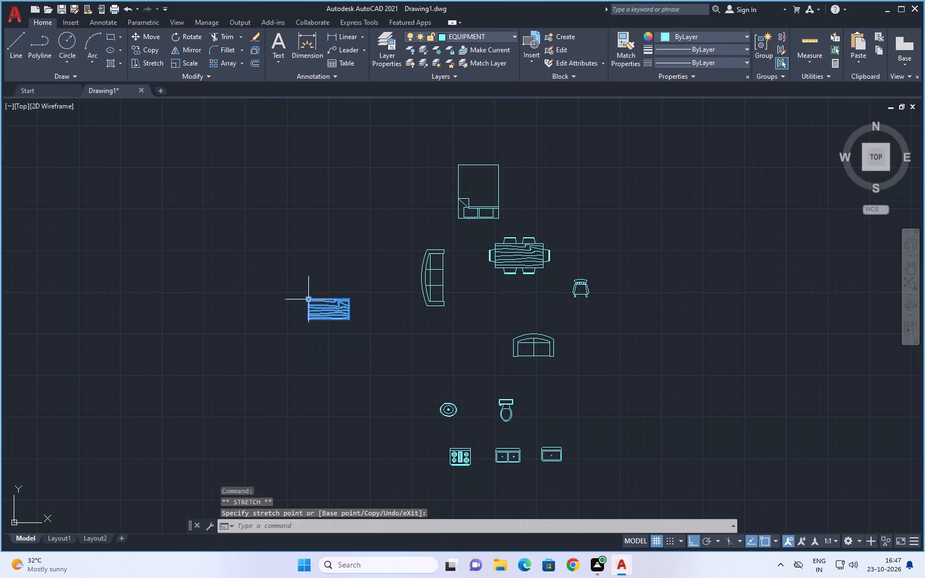
Rotate the moved coffee table 90° clockwise about its upper-left corner.
click(186, 37)
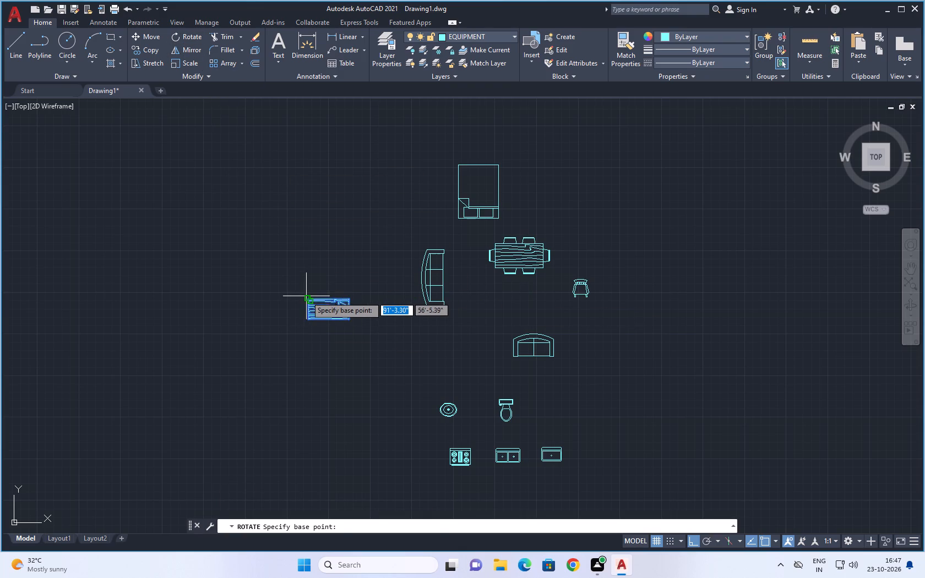
click(306, 296)
click(303, 365)
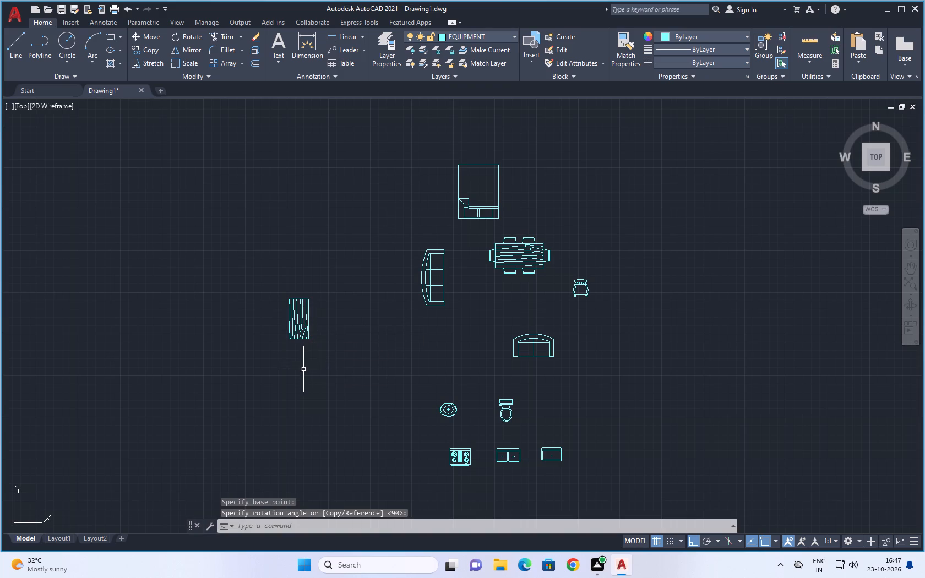
key(Escape)
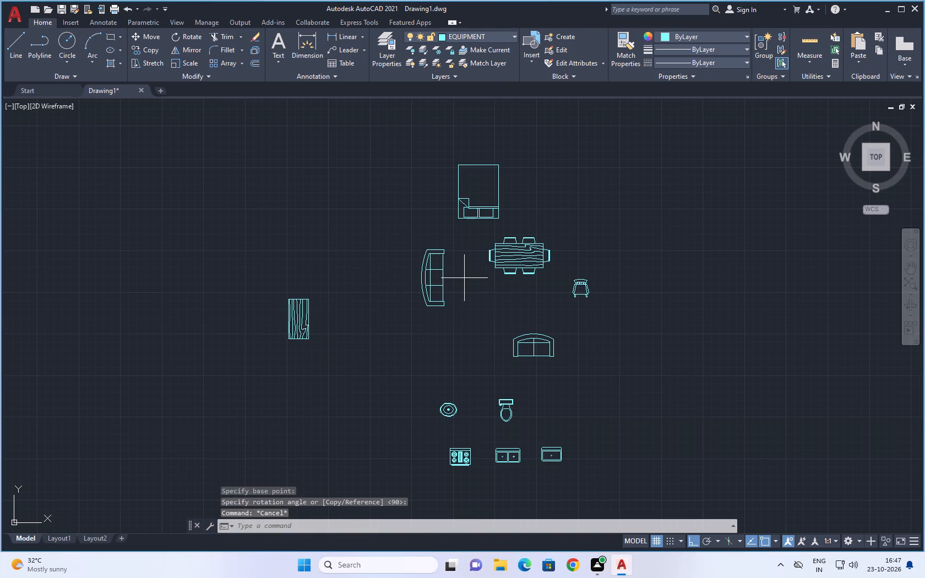
Copy the rotated three-seat sofa by its back into the lower living room, against the left wall above the dining table.
click(464, 278)
click(391, 312)
key(c)
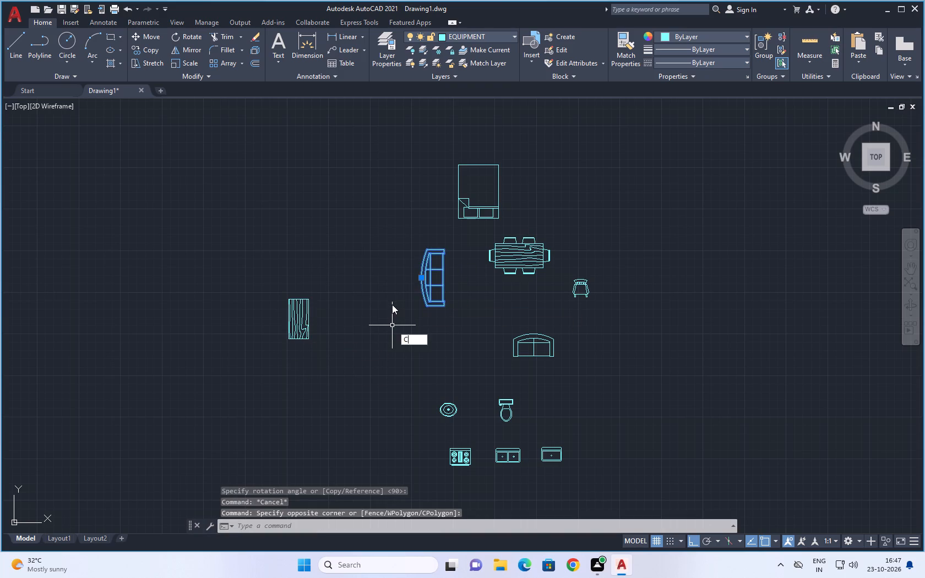
text(O)
key(space)
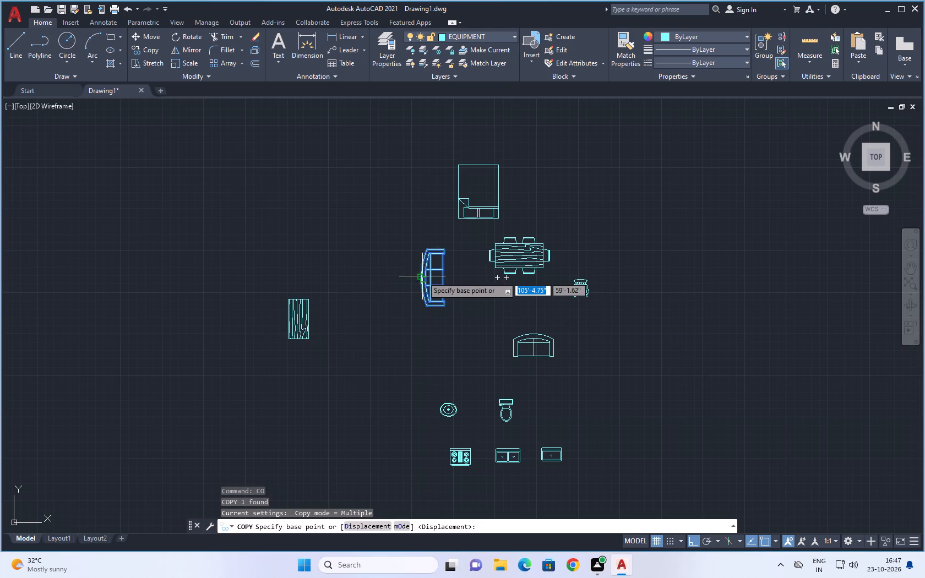
click(422, 276)
scroll(165, 269, down, 4)
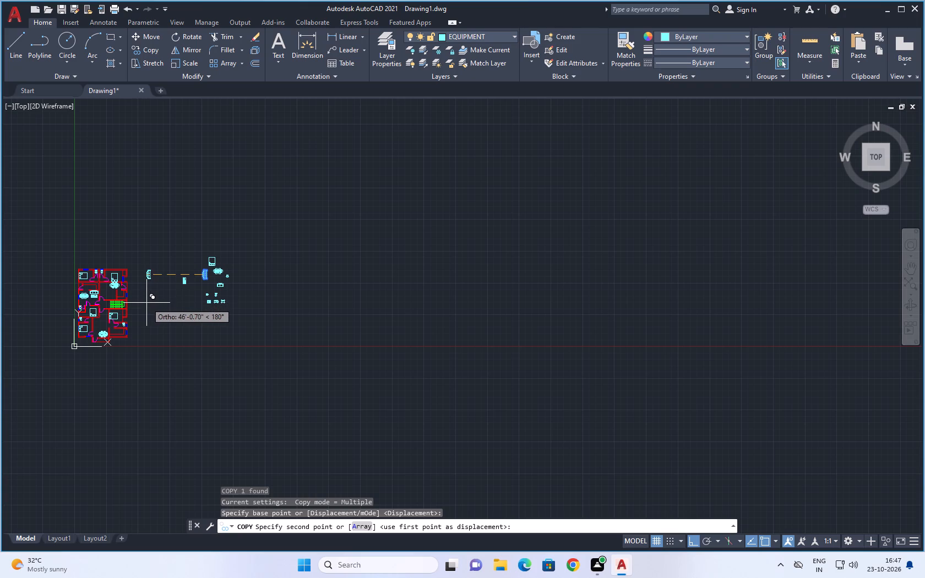
key(F8)
middle_drag(175, 296, 268, 245)
scroll(170, 272, up, 1)
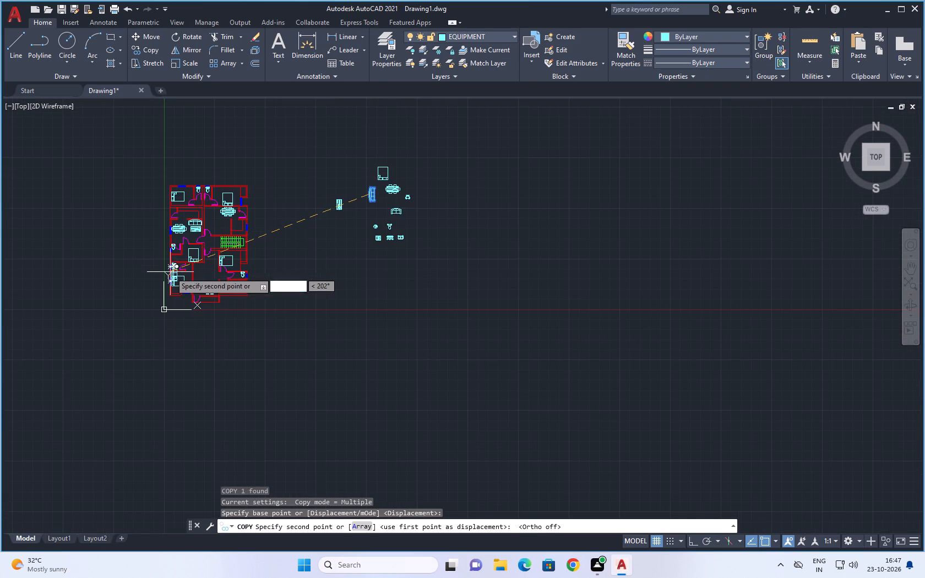
scroll(189, 282, up, 3)
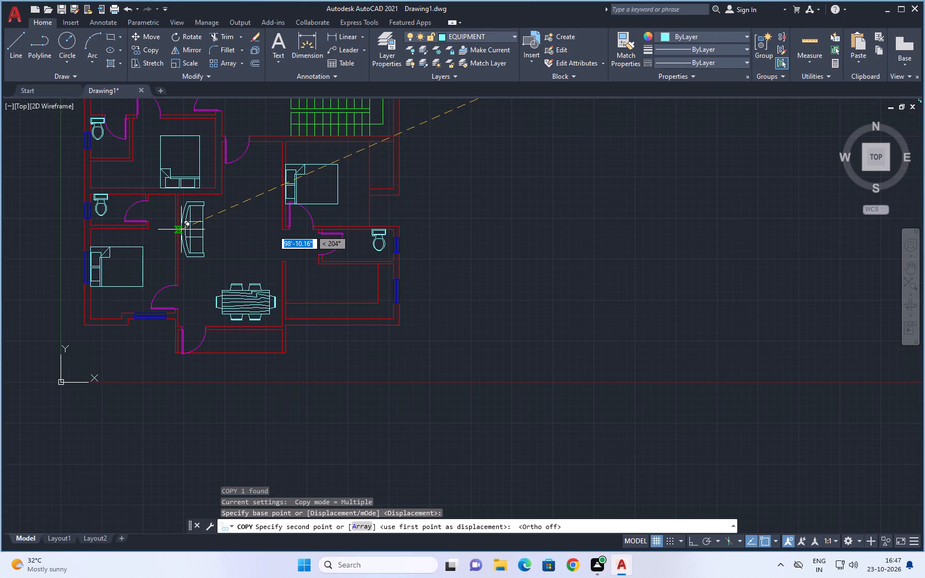
scroll(181, 230, up, 2)
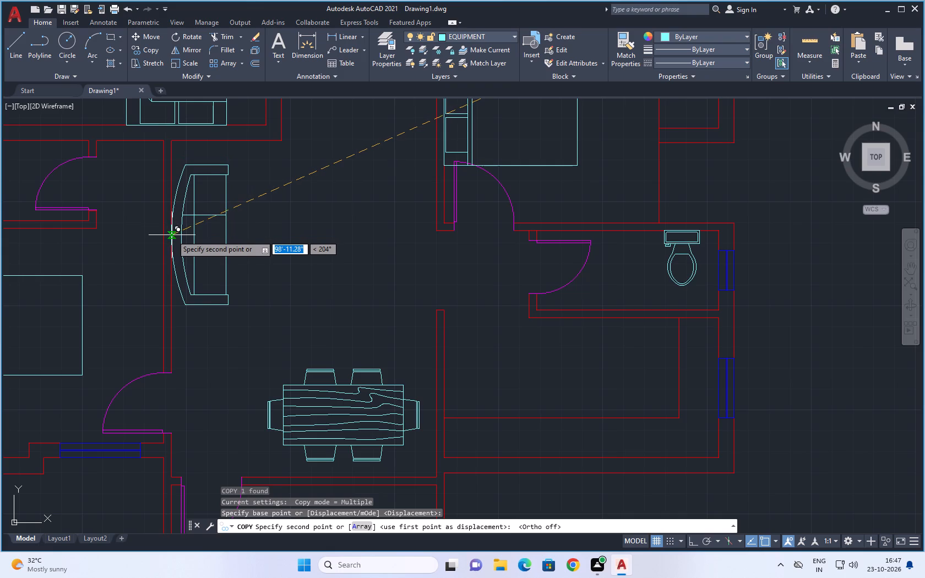
click(173, 234)
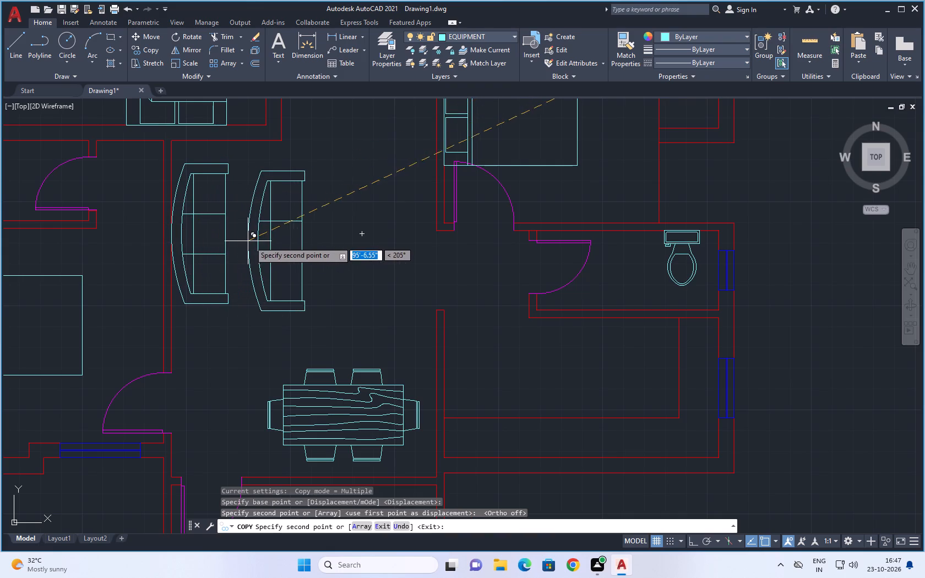
scroll(268, 240, down, 1)
middle_drag(275, 235, 134, 379)
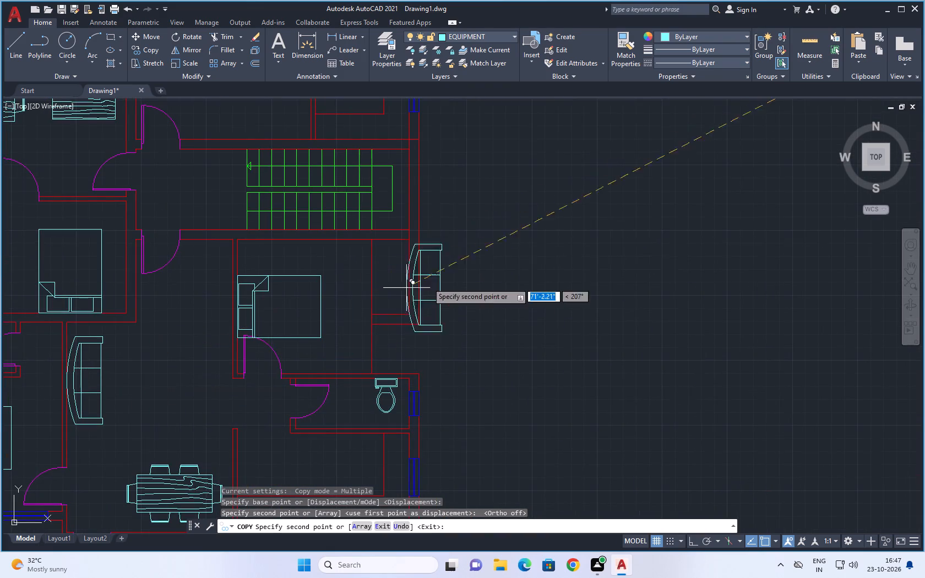
scroll(530, 264, down, 1)
scroll(623, 249, down, 1)
middle_drag(612, 255, 507, 335)
key(Escape)
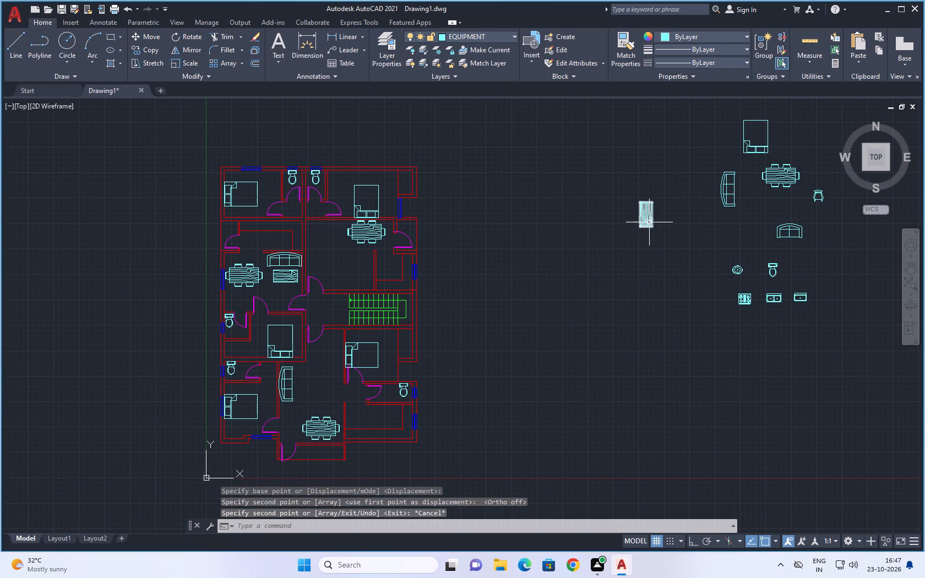
Copy the rotated coffee table into the lower living room, in front of the newly placed three-seat sofa.
click(649, 217)
key(c)
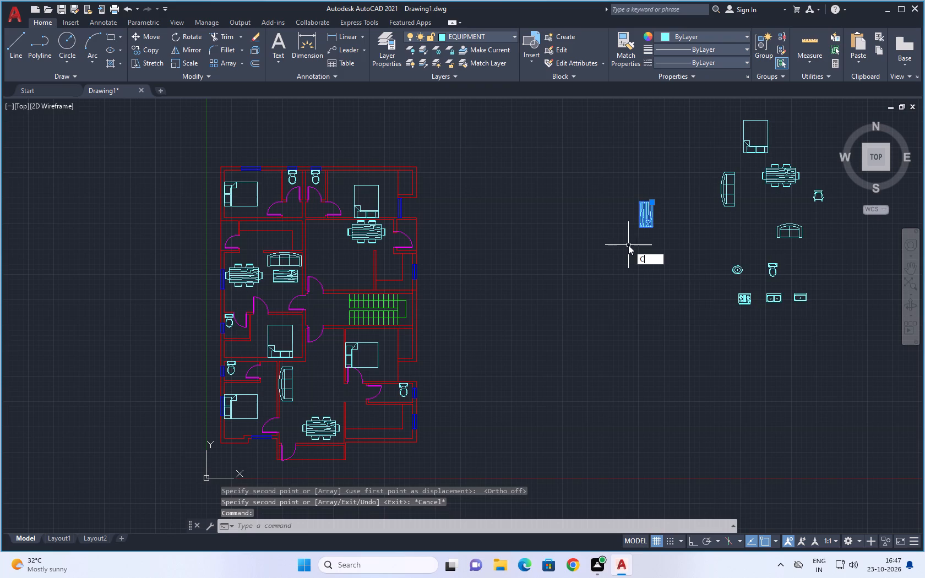
key(o)
key(space)
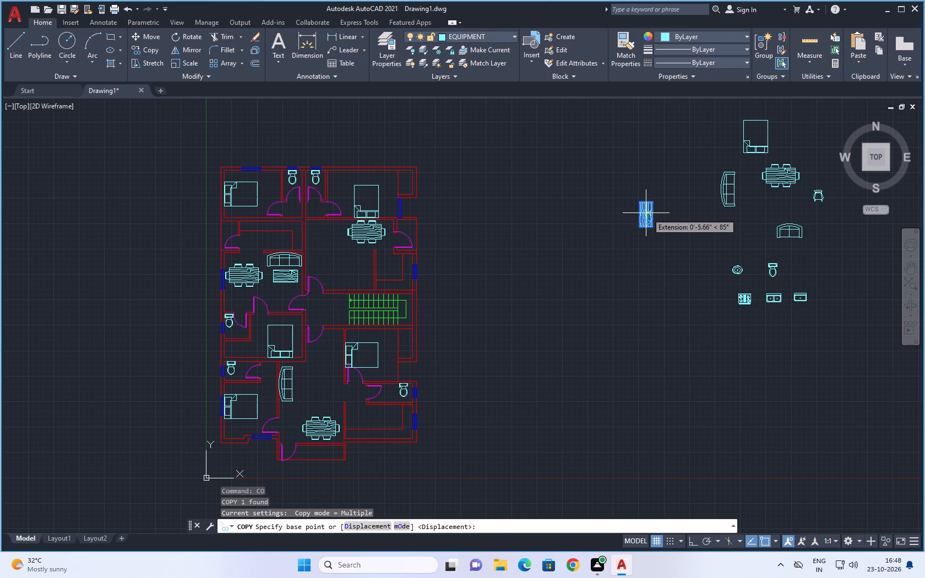
click(646, 213)
scroll(350, 377, down, 1)
scroll(317, 373, up, 4)
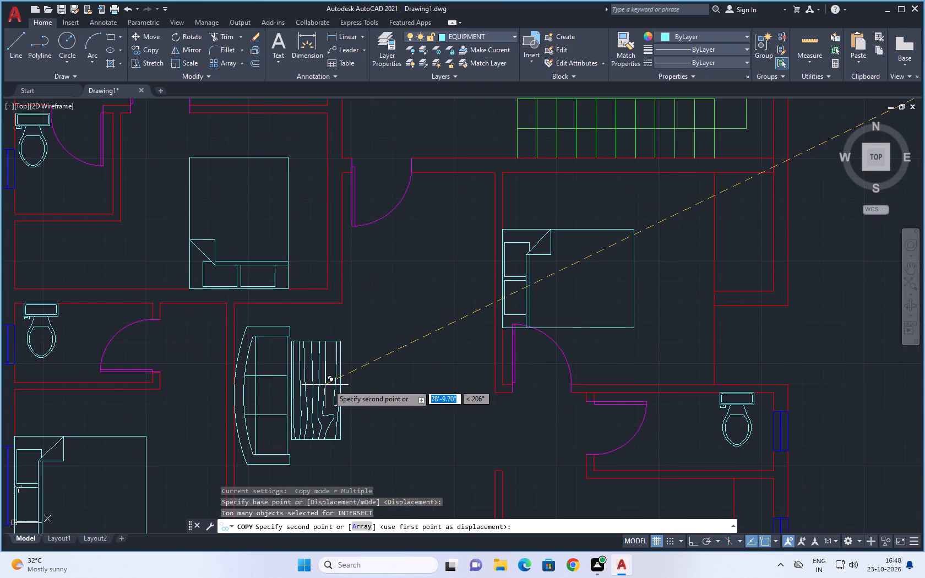
click(337, 388)
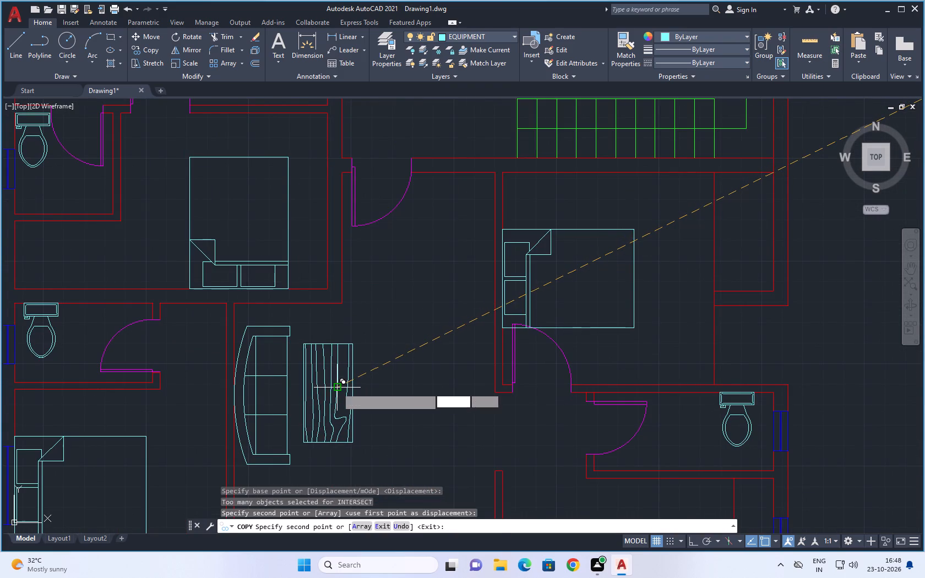
scroll(372, 359, down, 5)
middle_drag(468, 341, 393, 302)
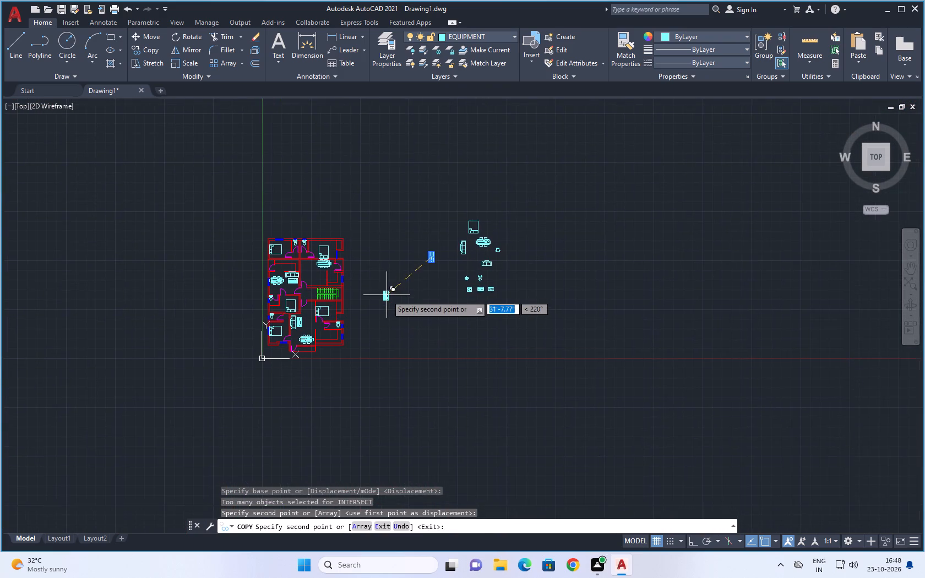
scroll(388, 293, up, 2)
middle_drag(398, 283, 401, 315)
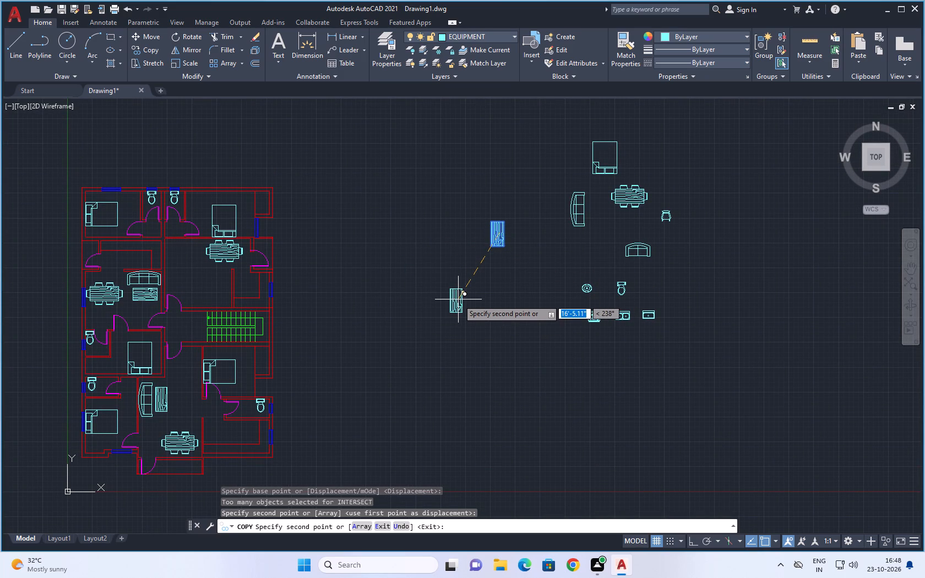
key(Escape)
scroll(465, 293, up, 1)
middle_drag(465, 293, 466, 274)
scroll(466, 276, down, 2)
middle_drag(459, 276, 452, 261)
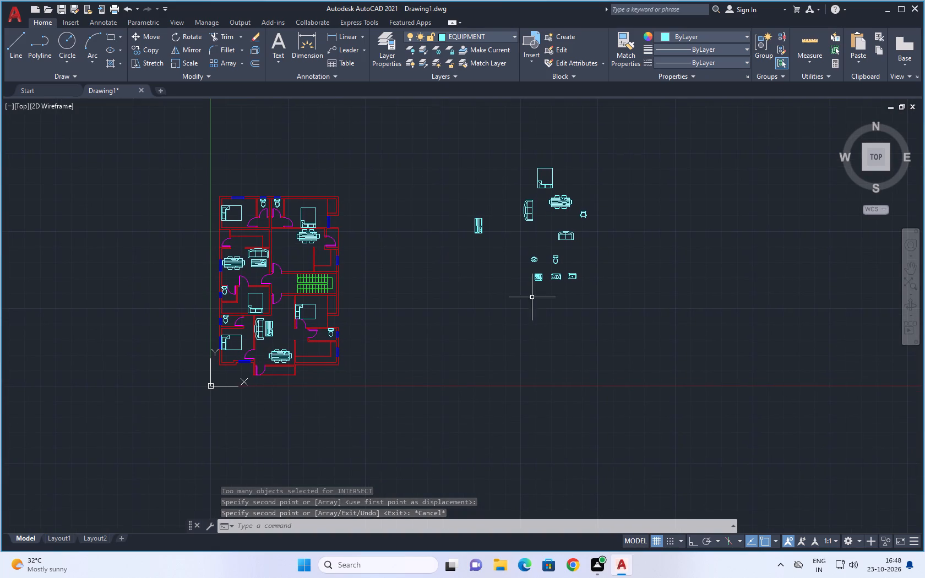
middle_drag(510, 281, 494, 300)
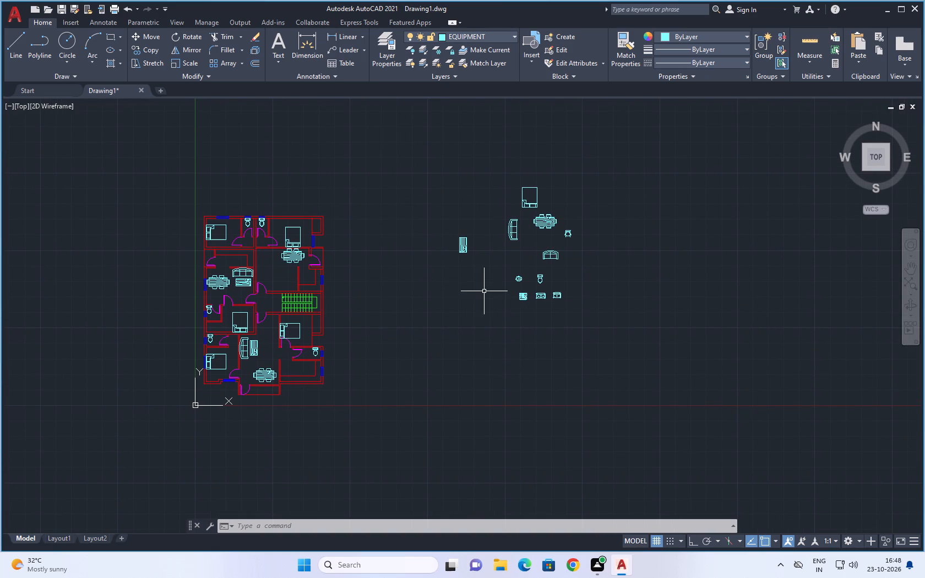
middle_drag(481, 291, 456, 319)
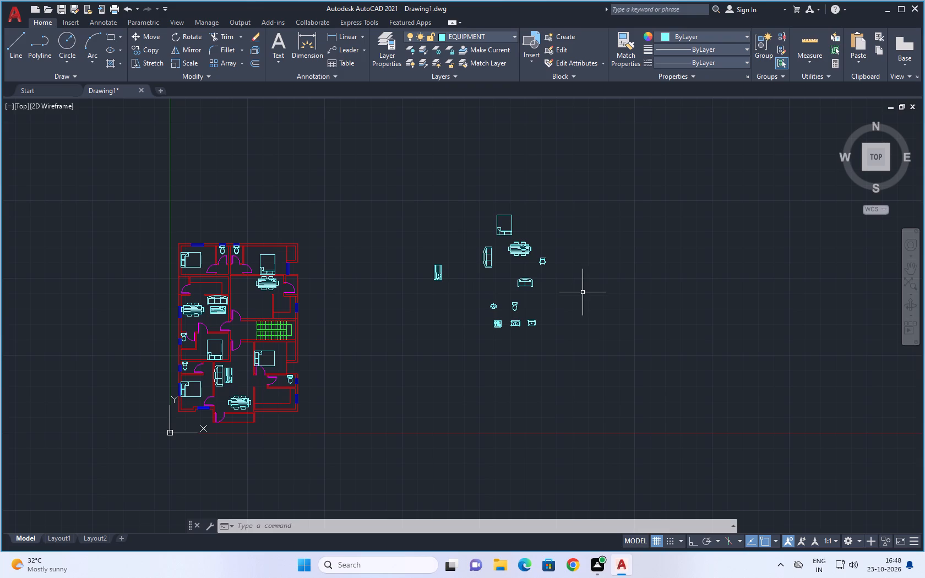
Mirror the loose vertical three-seat sofa about a vertical line through the midpoint of its curved back, erasing the original.
scroll(506, 274, up, 2)
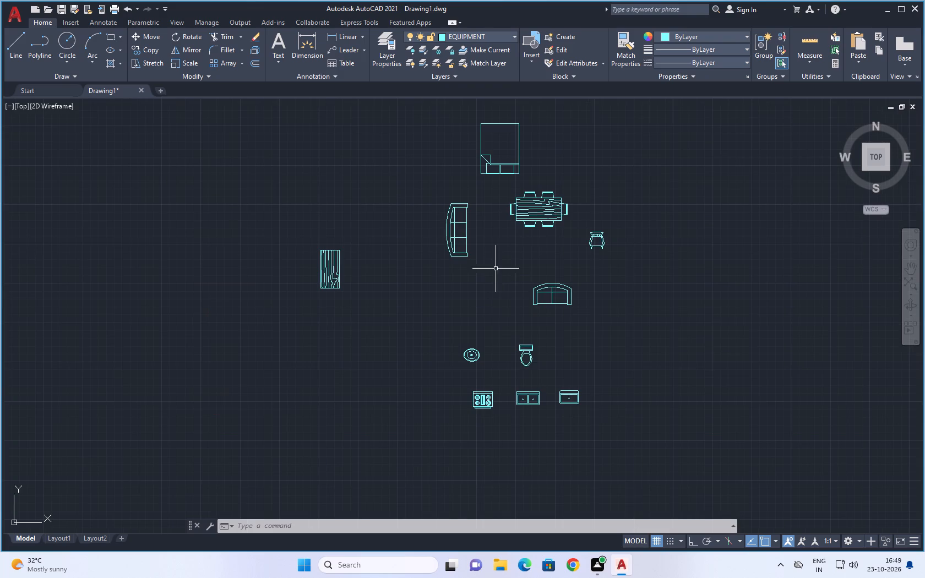
click(467, 227)
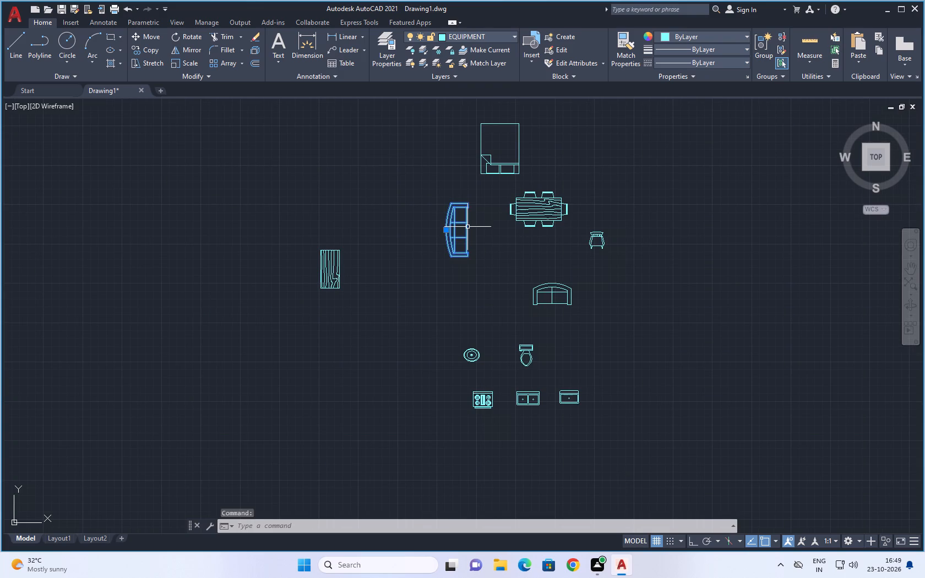
click(176, 51)
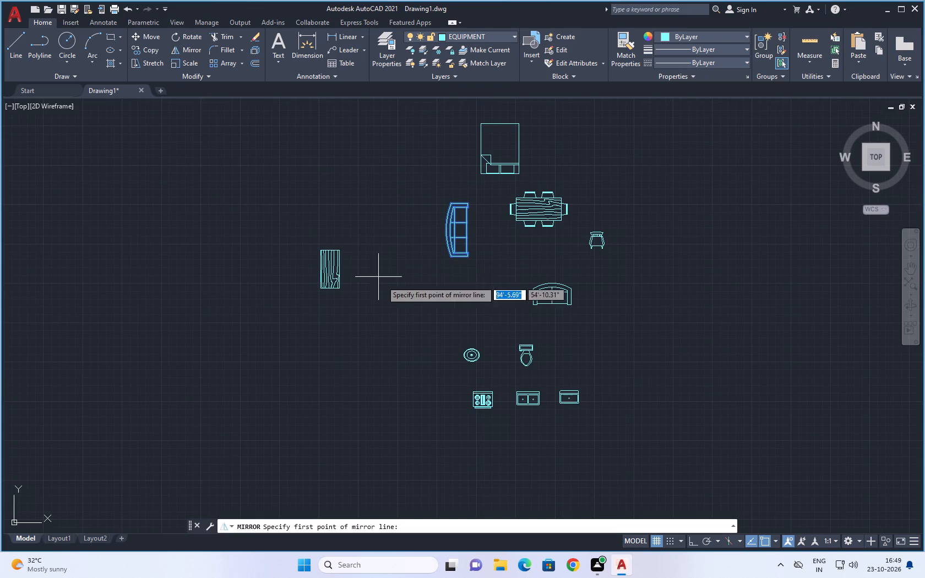
scroll(416, 274, up, 3)
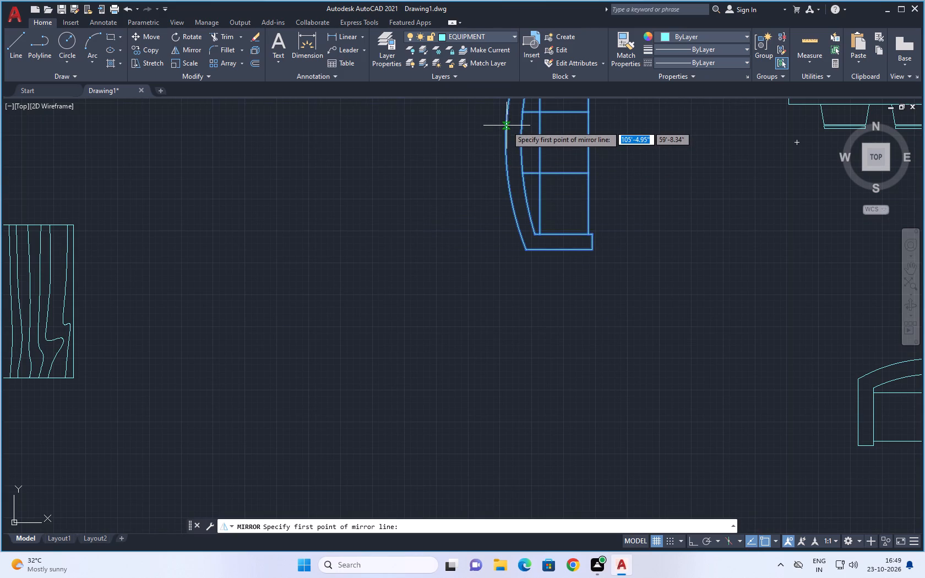
click(507, 126)
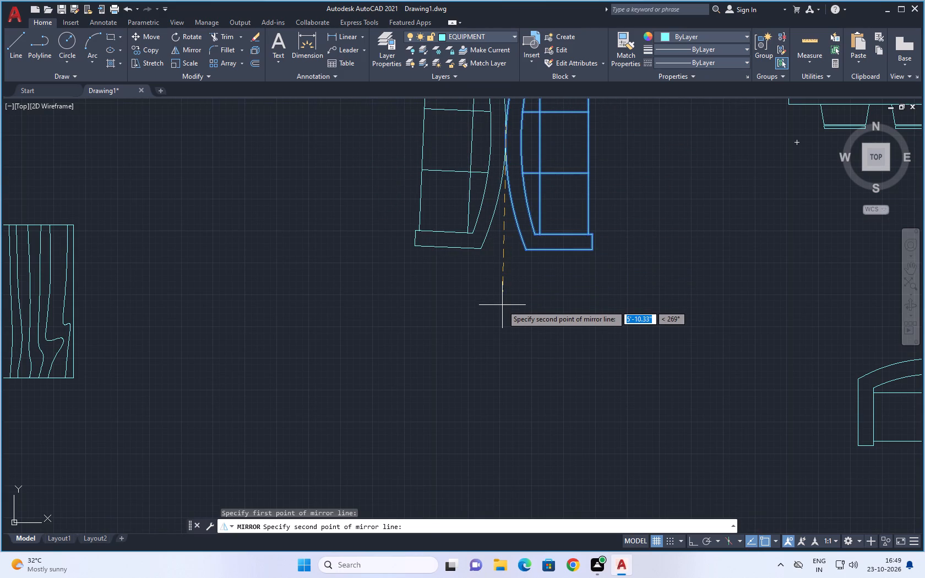
key(F8)
scroll(504, 316, down, 1)
middle_drag(504, 316, 491, 388)
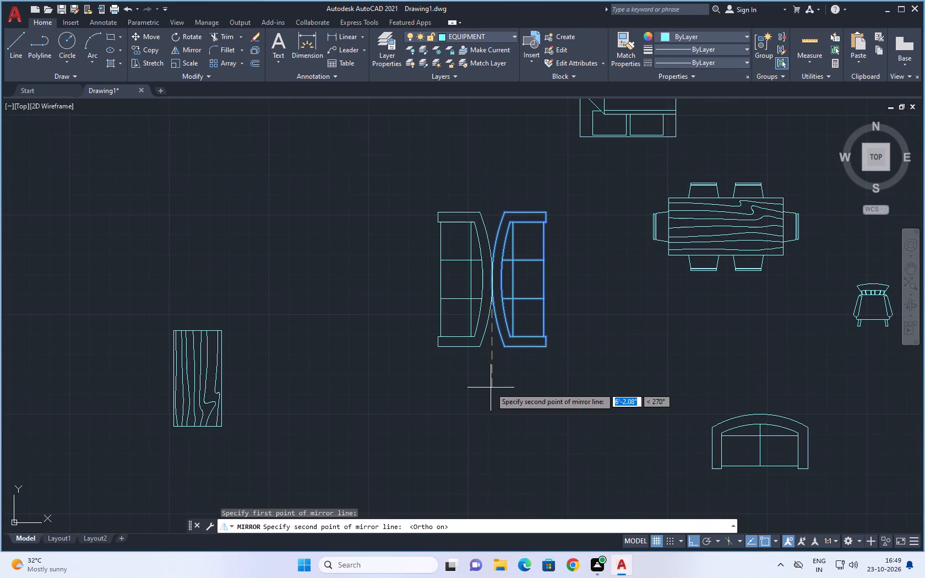
click(493, 388)
drag(513, 418, 493, 388)
Move the mirrored sofa by its back midpoint into the upper-right living room, against the short partition wall below the dining table.
click(519, 181)
drag(436, 383, 427, 395)
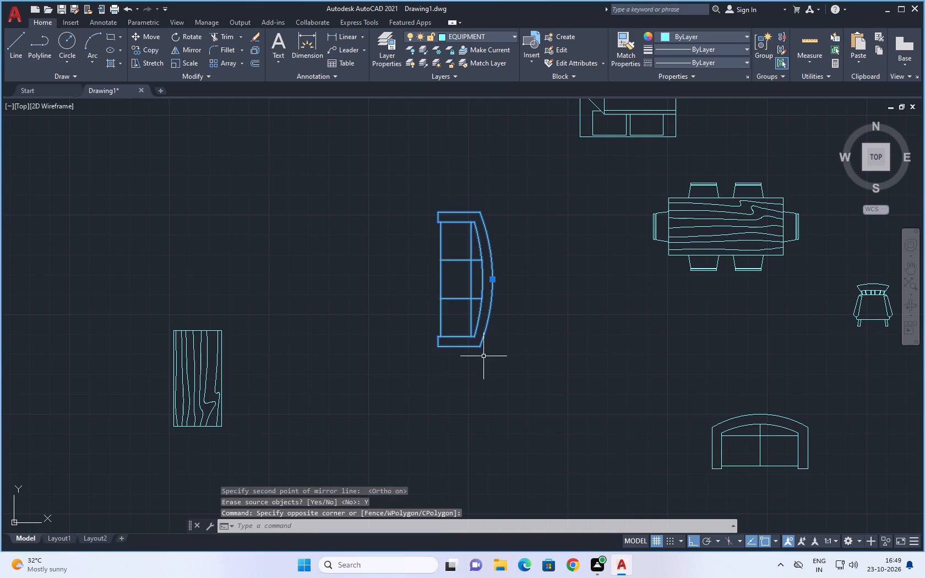
key(F8)
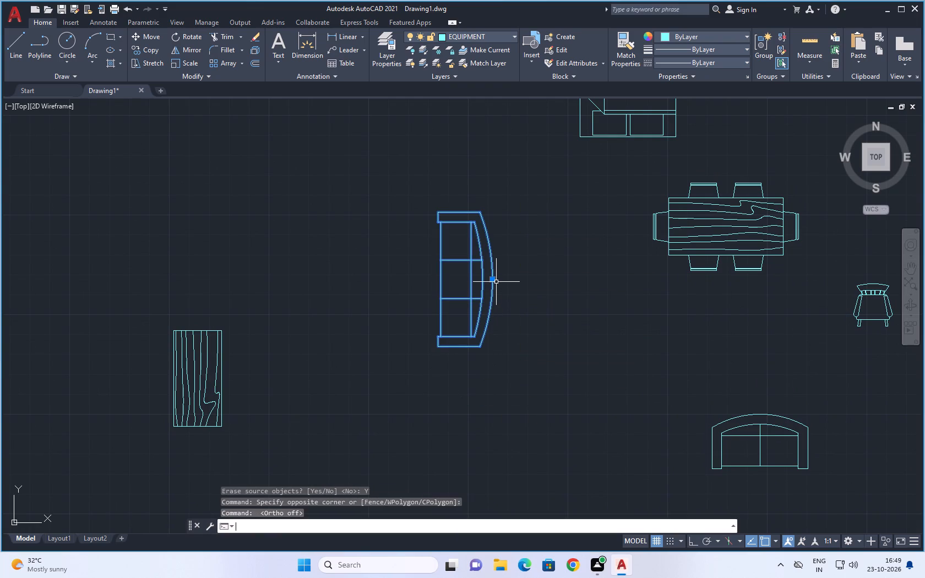
click(493, 276)
click(490, 281)
scroll(178, 325, down, 2)
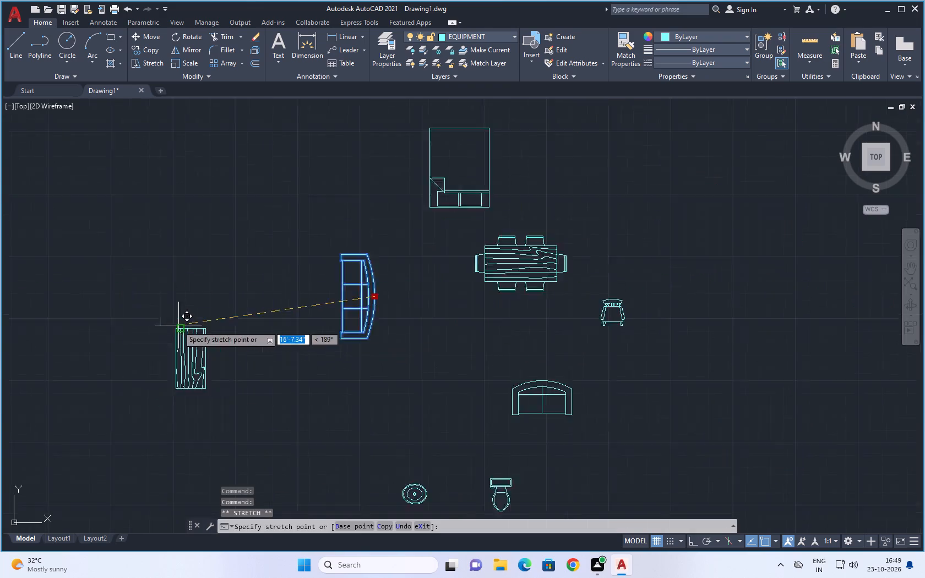
scroll(177, 326, down, 1)
middle_drag(191, 324, 486, 155)
scroll(203, 217, up, 4)
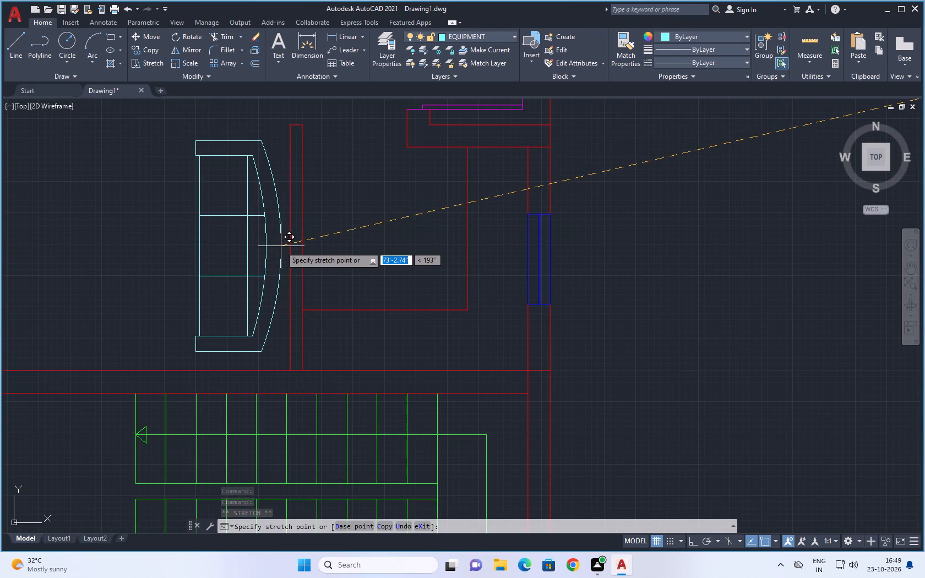
click(286, 248)
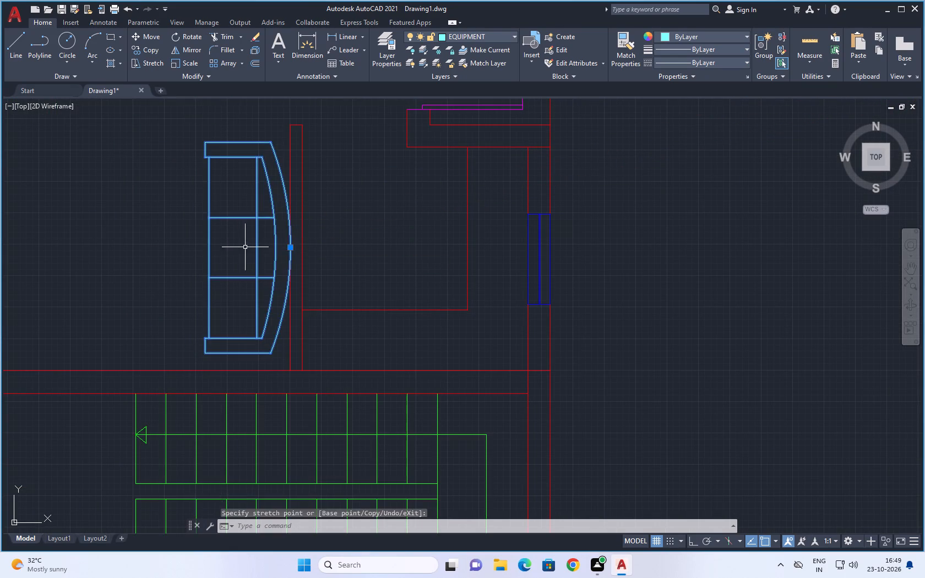
Move the loose vertical coffee table by its upper-right corner into the upper-right living room, in front of the relocated three-seat sofa.
scroll(245, 247, down, 3)
middle_drag(487, 264, 416, 342)
click(619, 200)
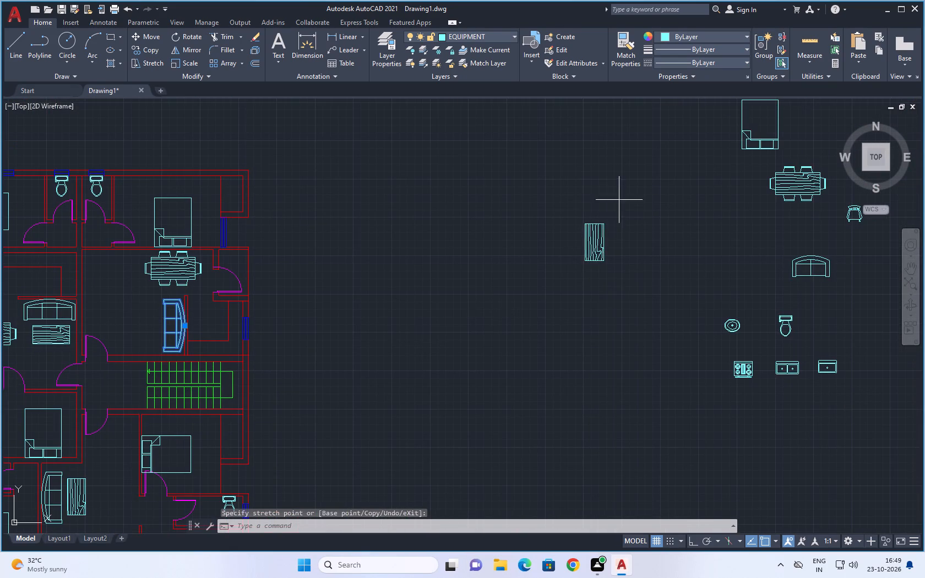
click(563, 289)
click(602, 225)
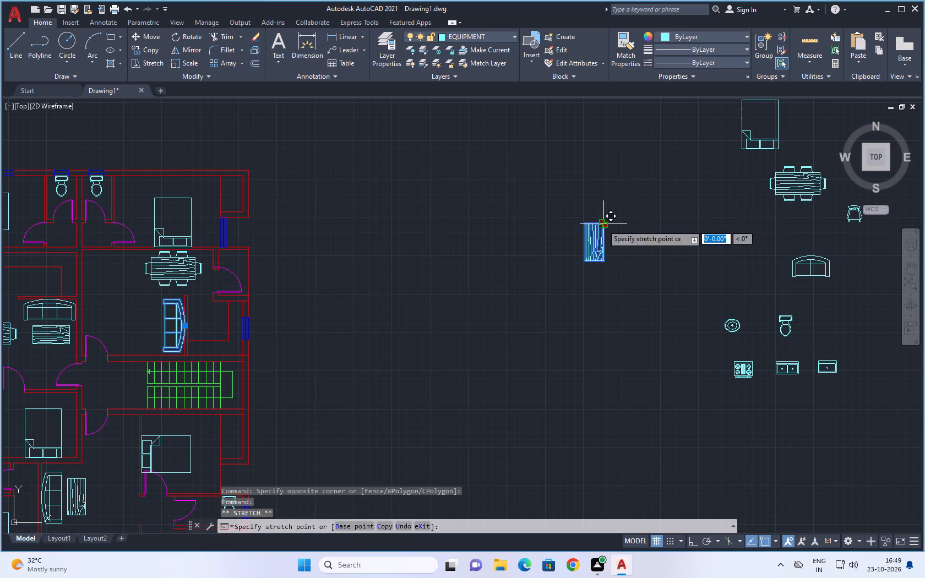
scroll(155, 310, up, 3)
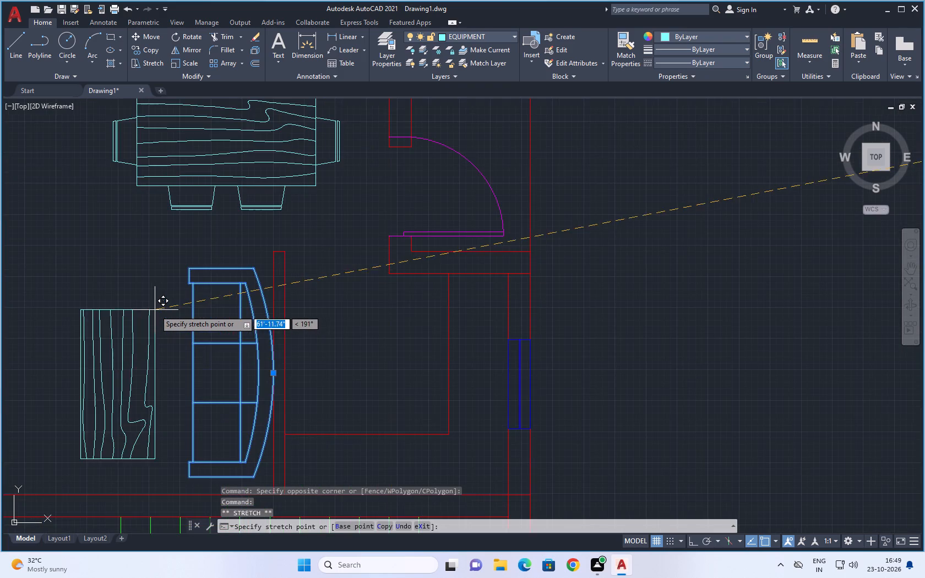
click(166, 312)
scroll(594, 355, down, 1)
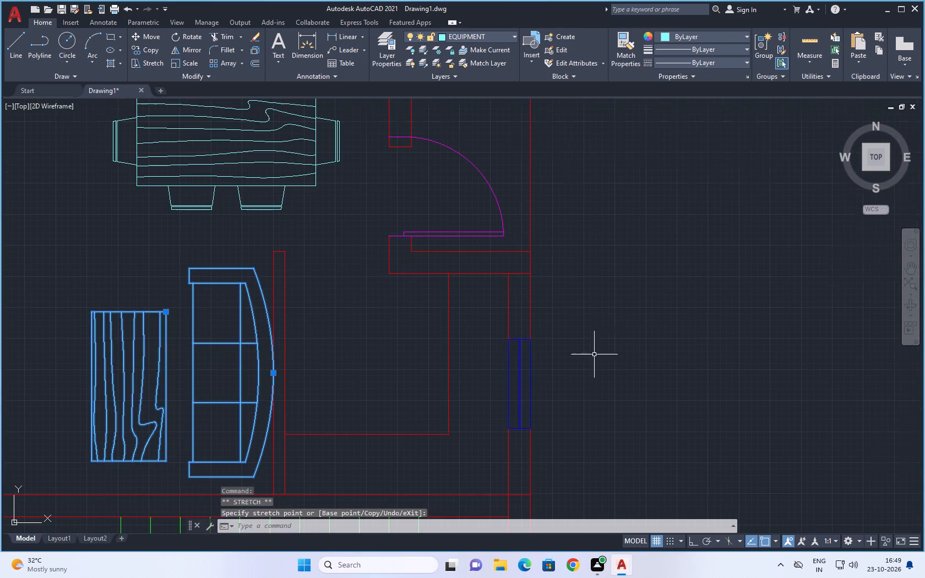
scroll(595, 355, down, 2)
middle_drag(697, 333, 583, 311)
key(Escape)
key(Escape)
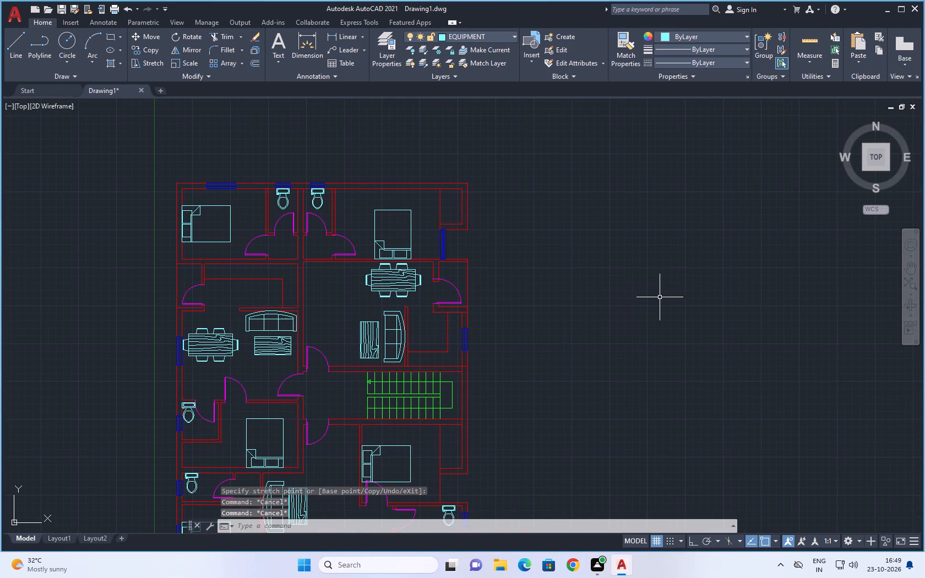
middle_drag(657, 293, 636, 252)
key(Escape)
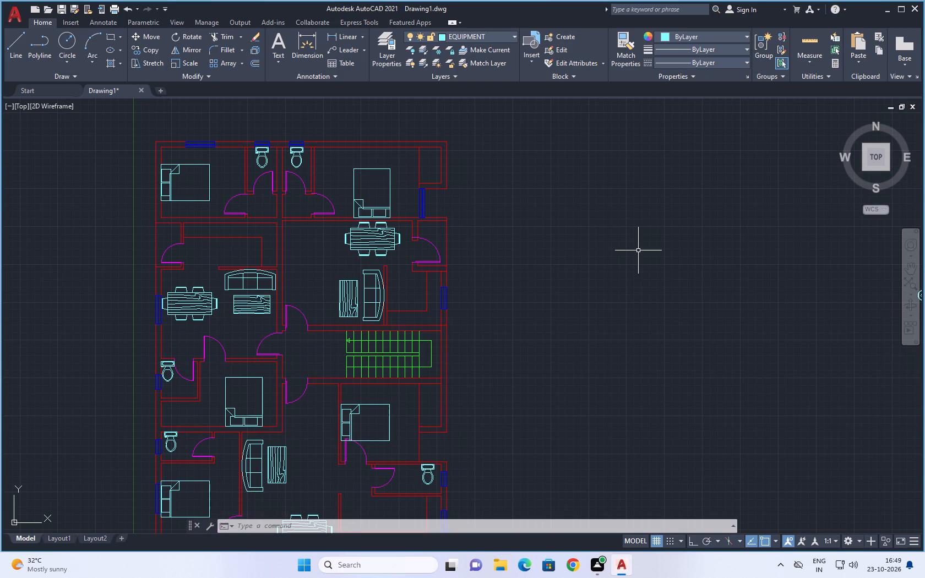
Rotate the loose four-burner stove 90° clockwise about its upper-right corner.
scroll(646, 282, down, 3)
middle_drag(660, 301, 449, 216)
scroll(504, 186, up, 2)
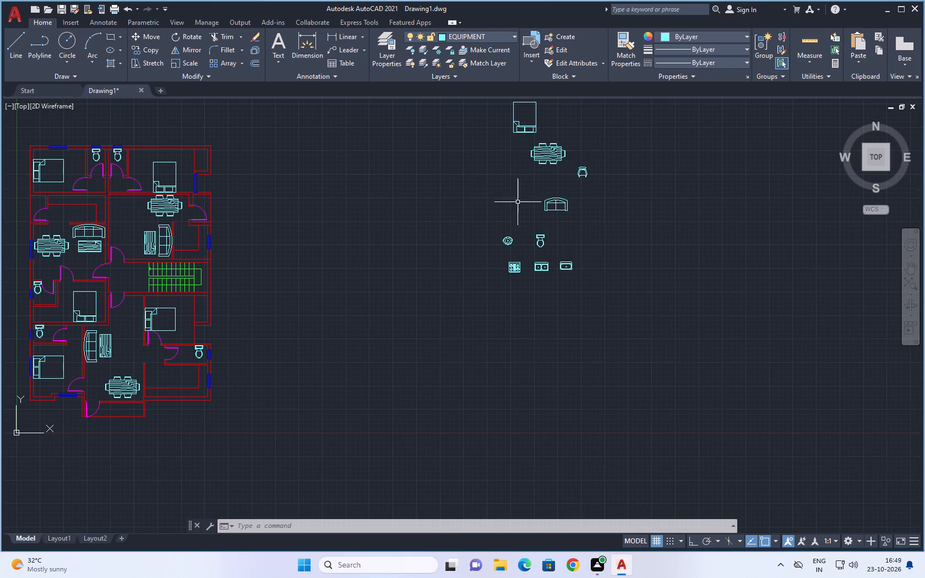
middle_drag(625, 257, 685, 212)
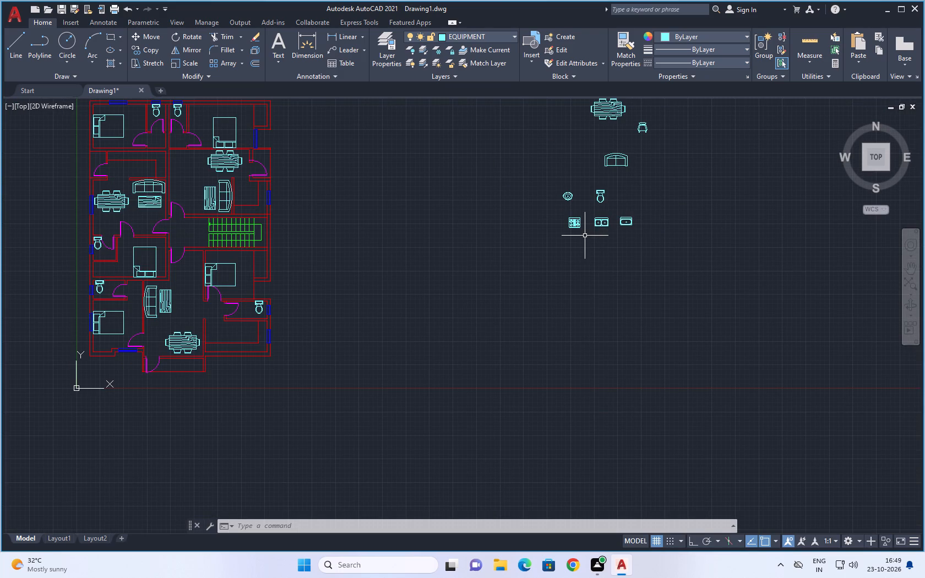
scroll(587, 234, up, 2)
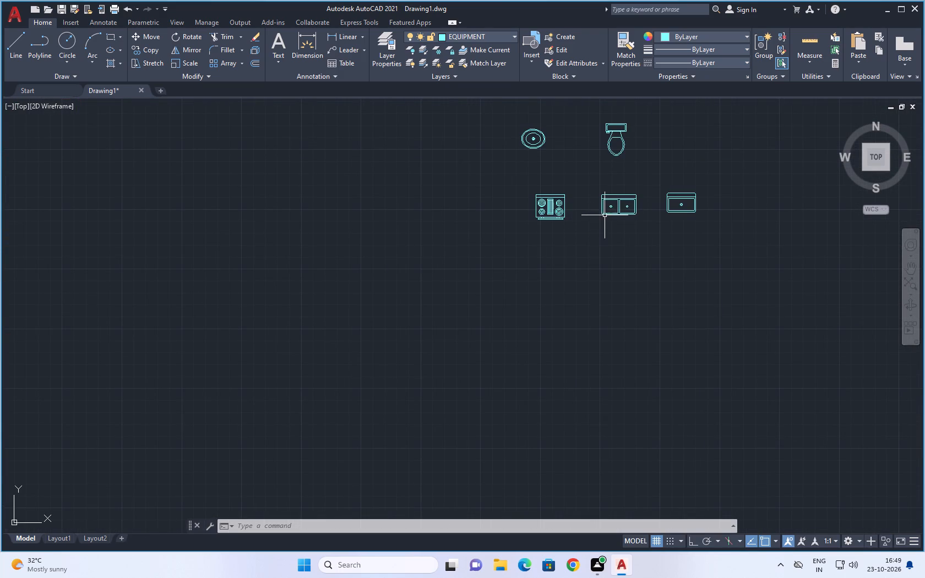
click(580, 185)
click(511, 255)
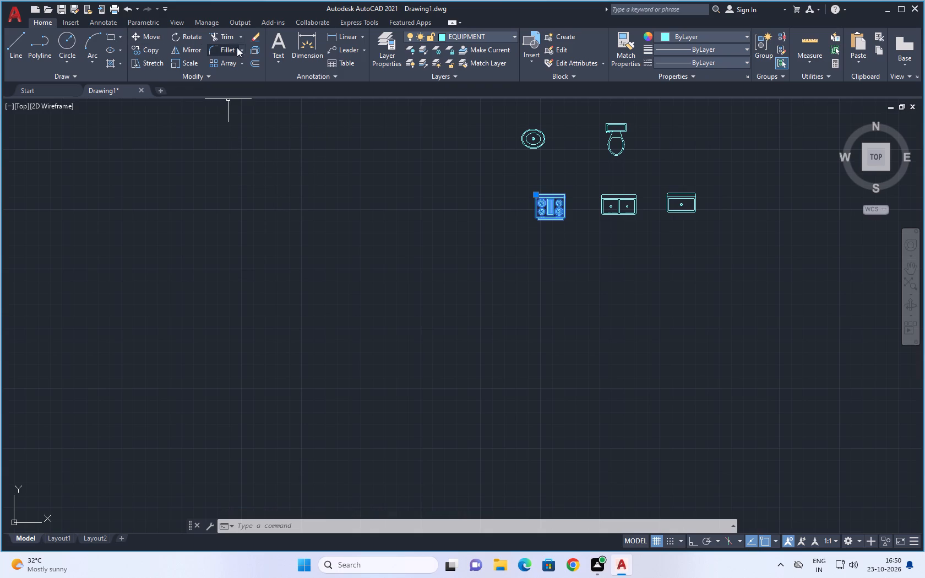
click(179, 36)
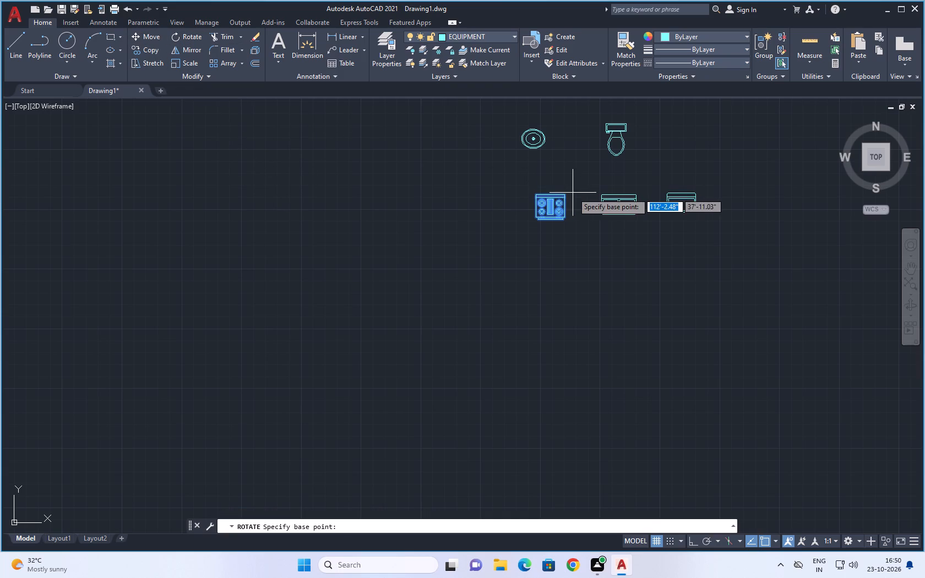
click(561, 193)
click(564, 237)
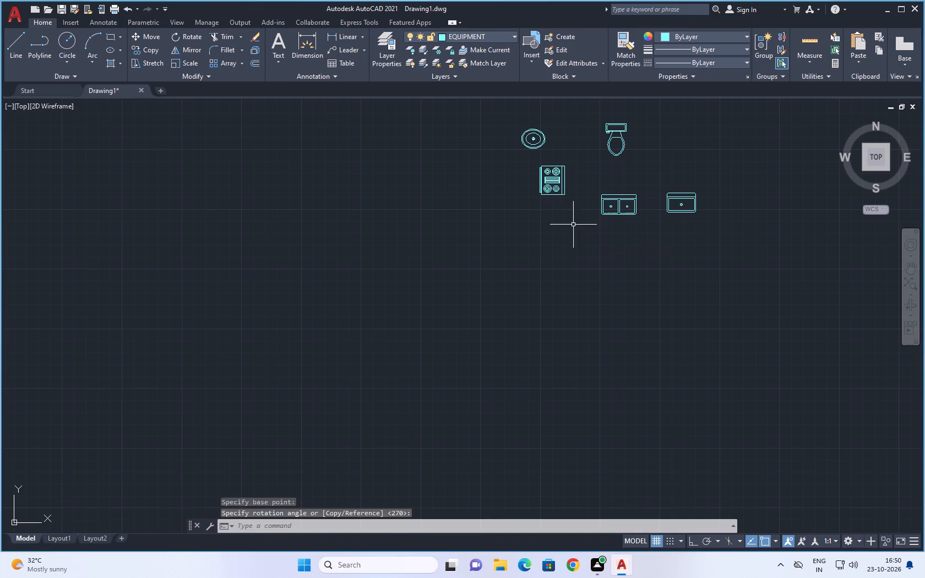
Copy the rotated stove by its back-edge midpoint into the lower-right kitchen, against the outer wall at the upper end of the window.
drag(583, 155, 578, 161)
click(520, 236)
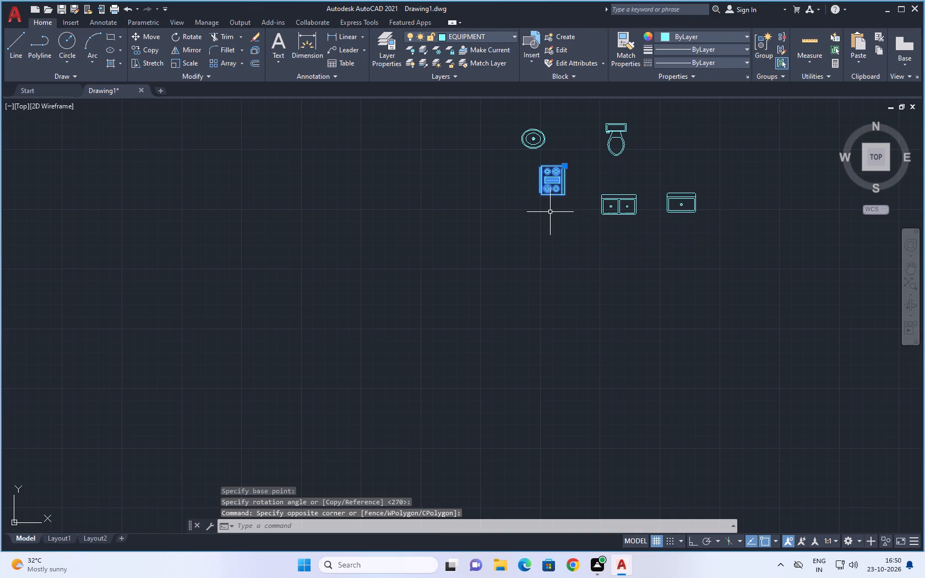
key(c)
text(O)
key(space)
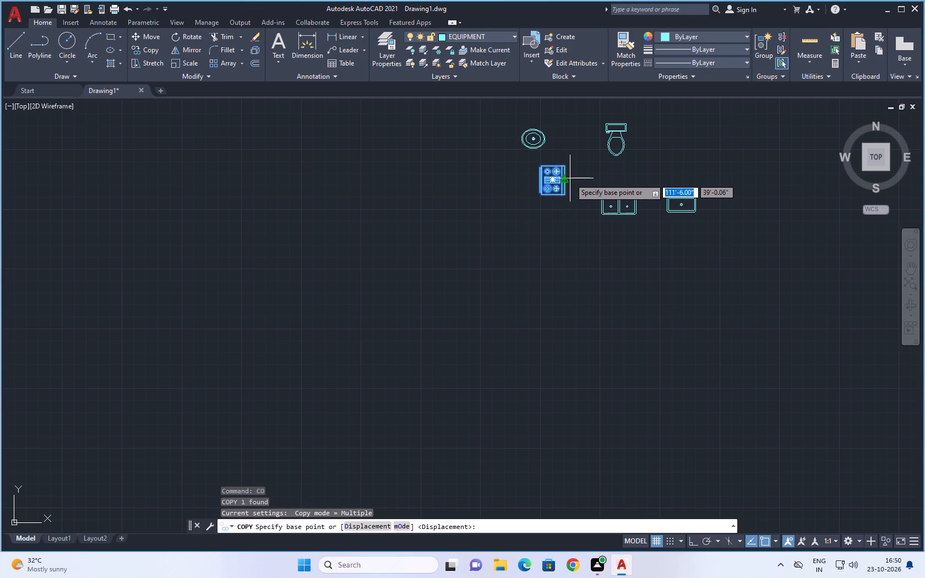
scroll(570, 178, up, 4)
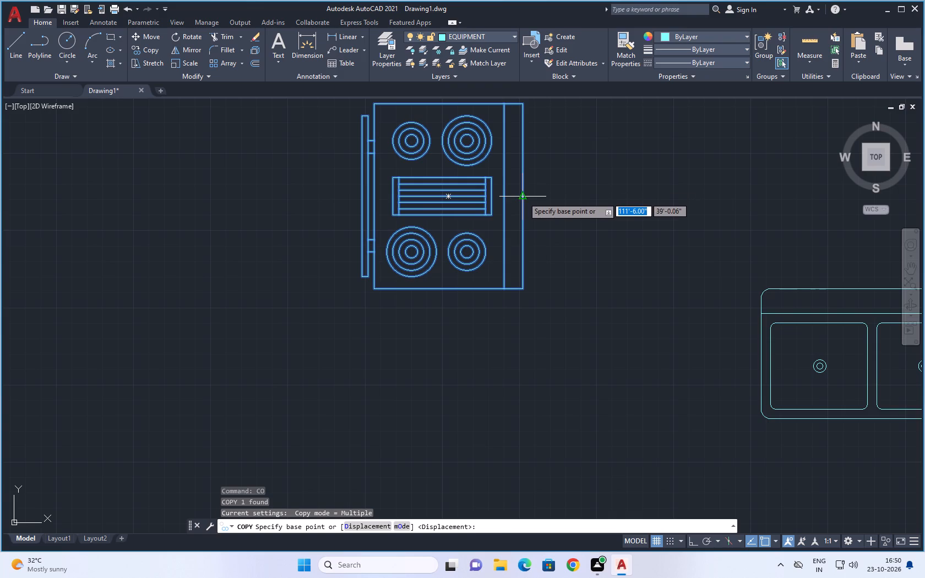
click(523, 197)
scroll(252, 312, down, 7)
middle_drag(278, 333, 670, 232)
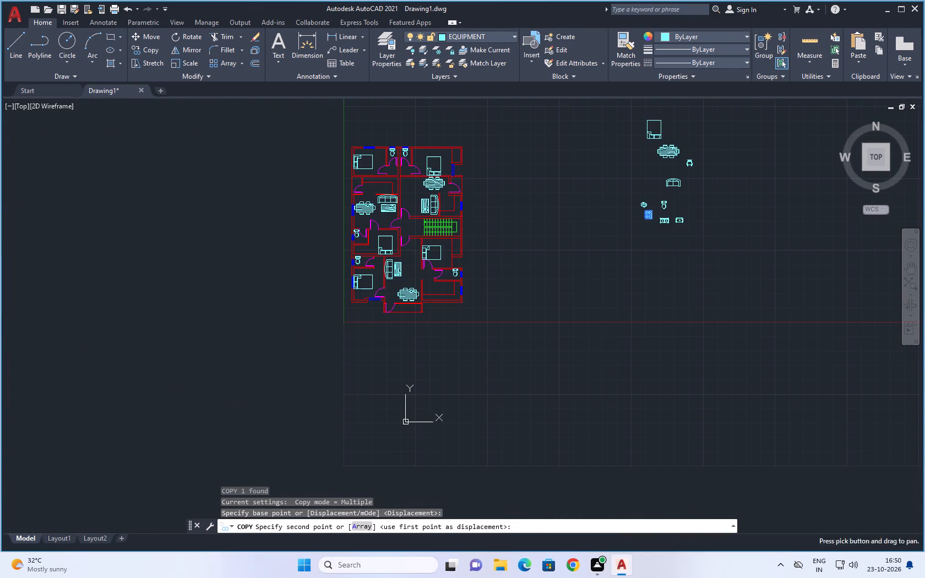
scroll(456, 295, up, 6)
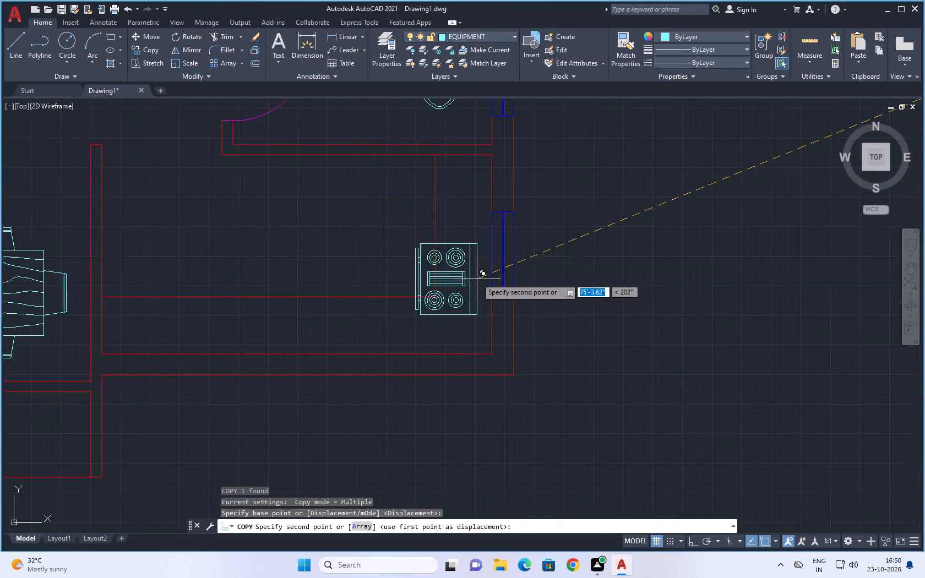
middle_drag(501, 167, 501, 205)
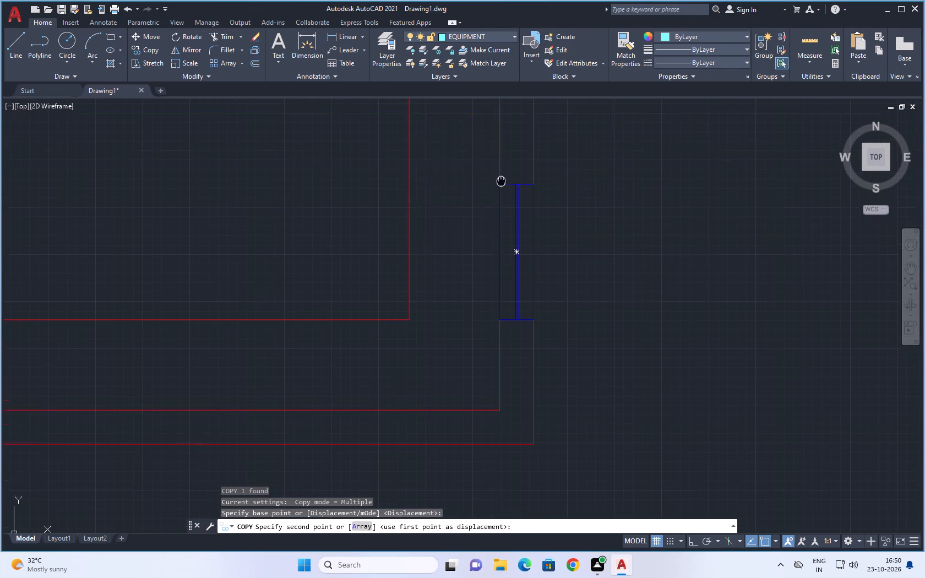
middle_drag(501, 205, 500, 314)
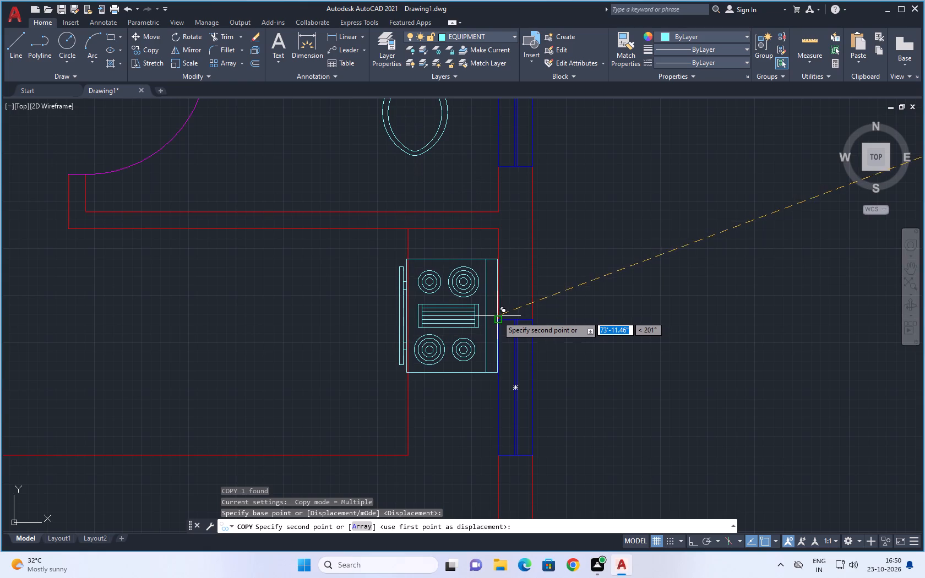
click(497, 319)
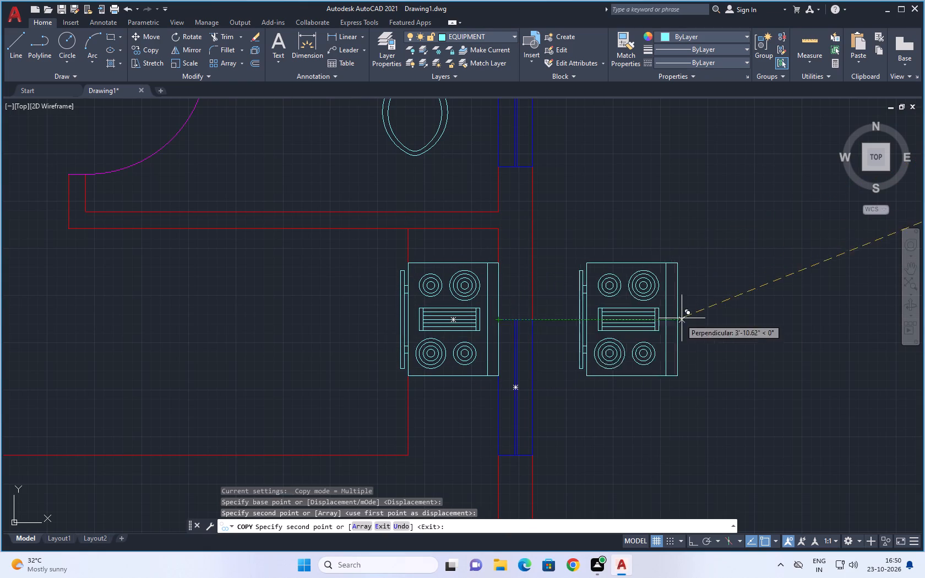
key(Escape)
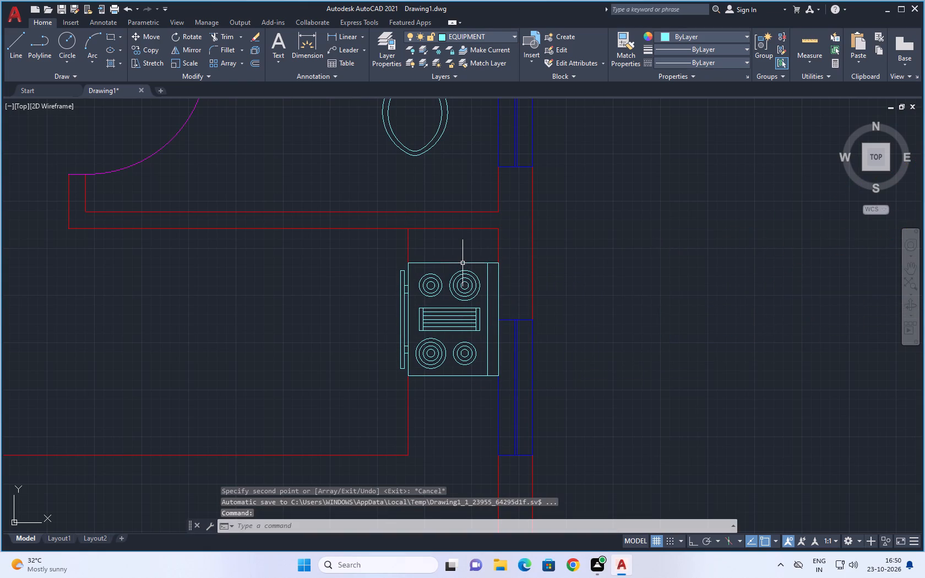
Scale the copied kitchen stove down slightly about its upper-right corner to fit within the counter's depth.
click(463, 261)
text(SC)
key(space)
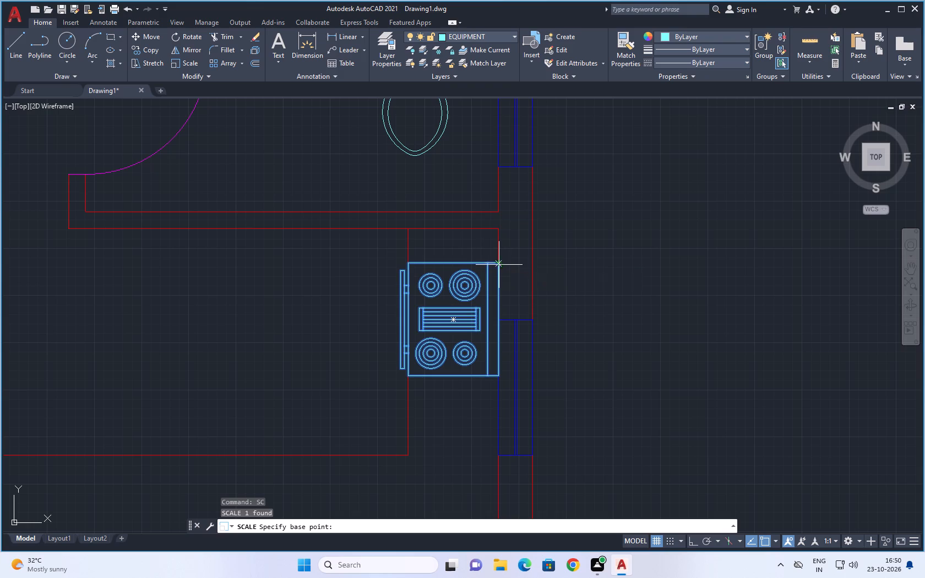
click(499, 265)
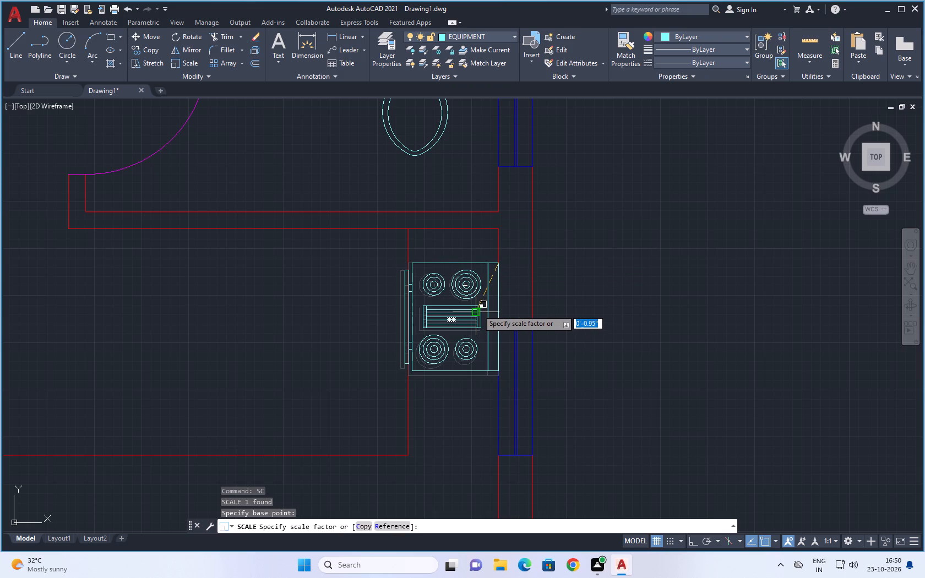
click(478, 308)
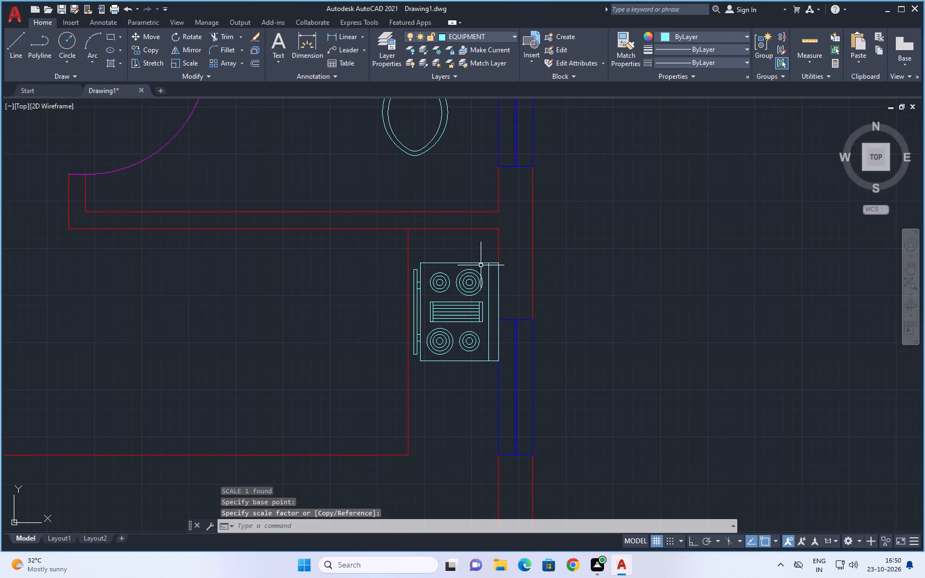
Copy the scaled lower-right kitchen stove by its back-edge midpoint into the upper-right kitchen, against the outer wall at the window's upper end.
click(476, 253)
click(454, 285)
key(c)
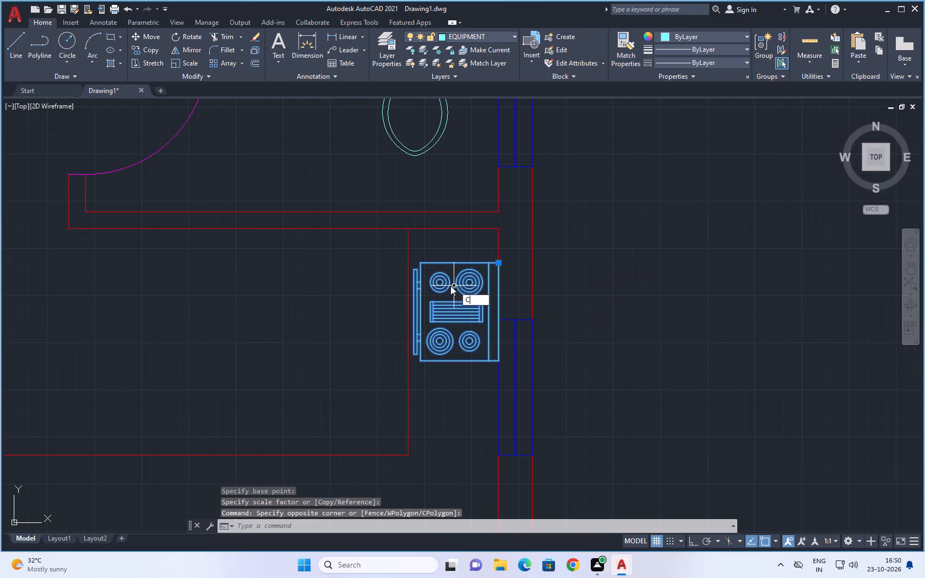
key(o)
key(space)
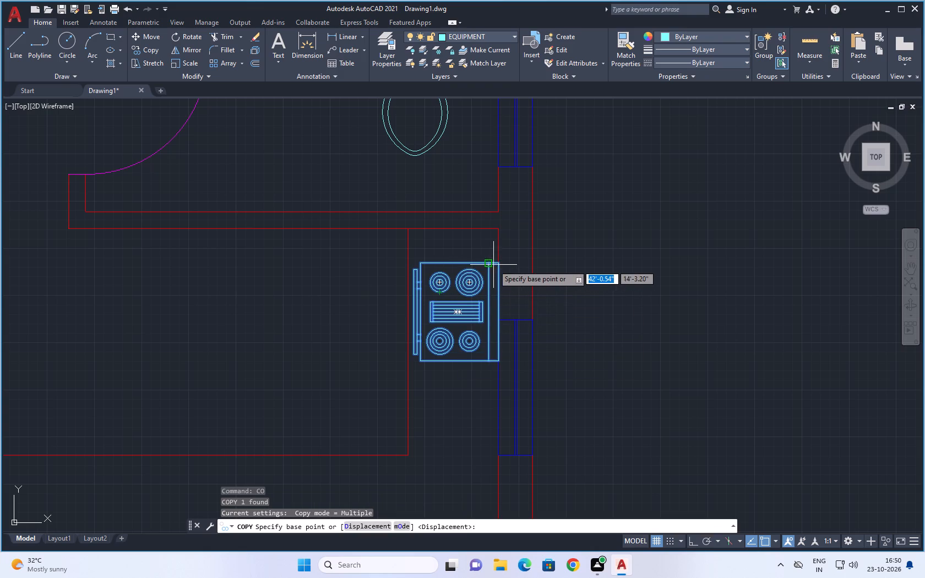
click(499, 314)
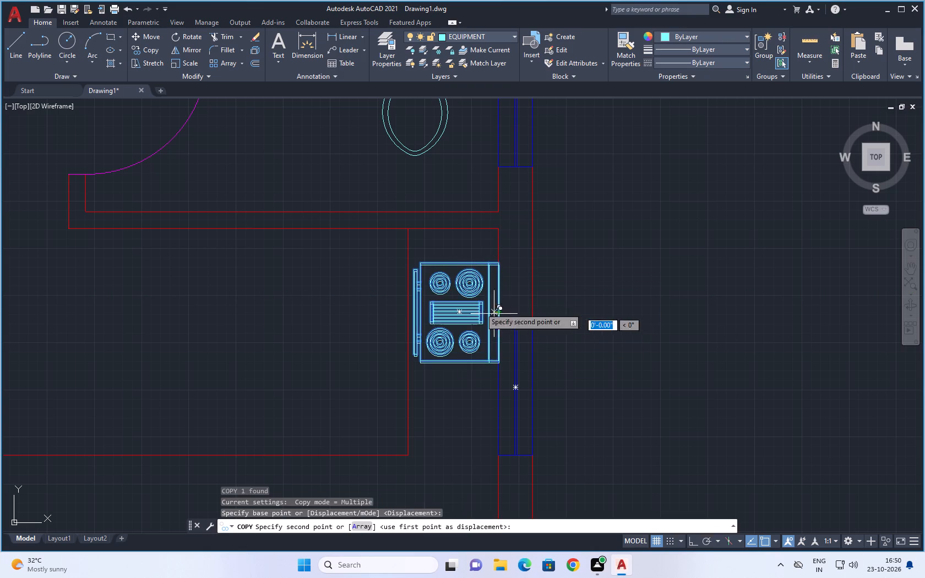
scroll(286, 249, down, 6)
middle_drag(278, 230, 308, 341)
scroll(323, 300, up, 7)
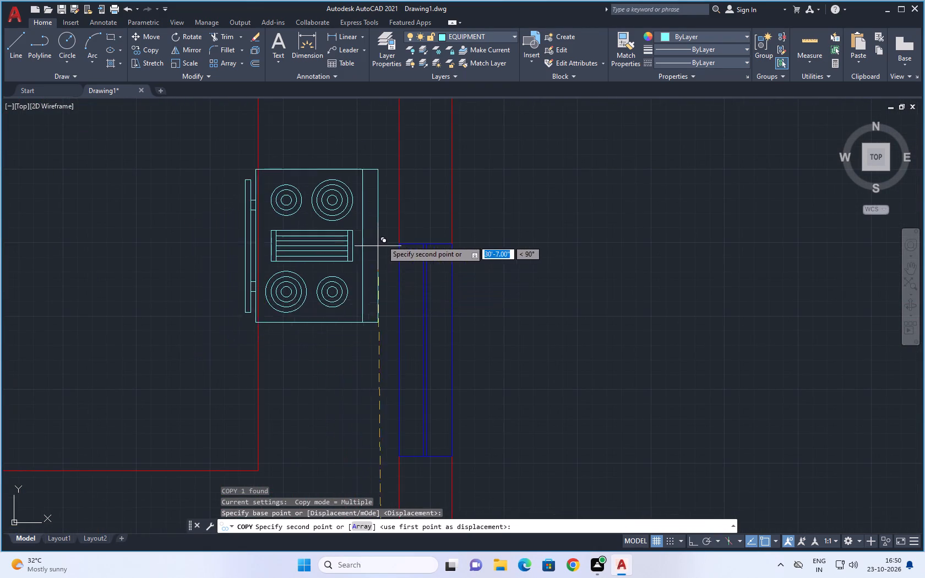
click(398, 205)
Place another copy of the stove in the upper-left kitchen, against the right wall of the counter, and finish copying.
scroll(356, 290, down, 3)
middle_drag(349, 324, 529, 326)
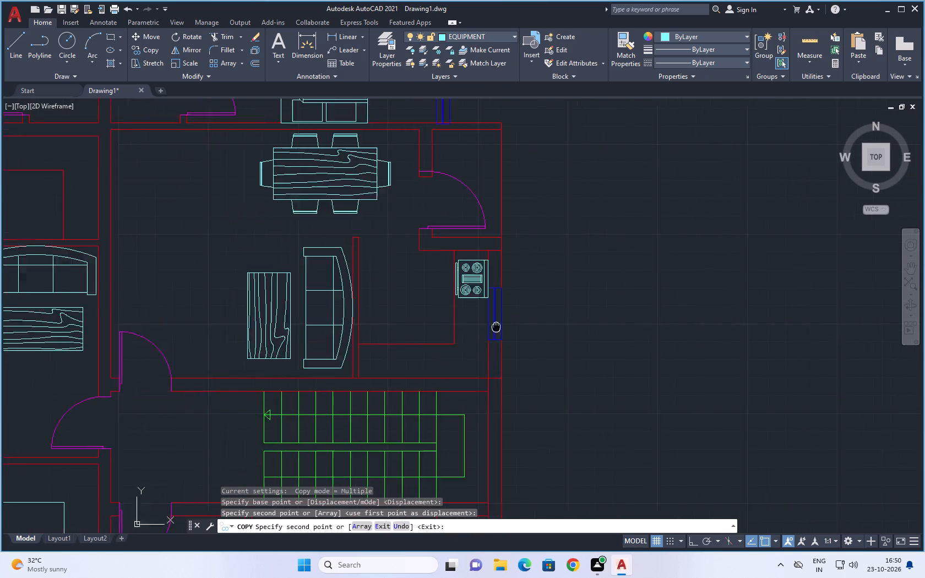
middle_drag(529, 326, 804, 253)
scroll(516, 259, down, 2)
middle_drag(501, 279, 501, 360)
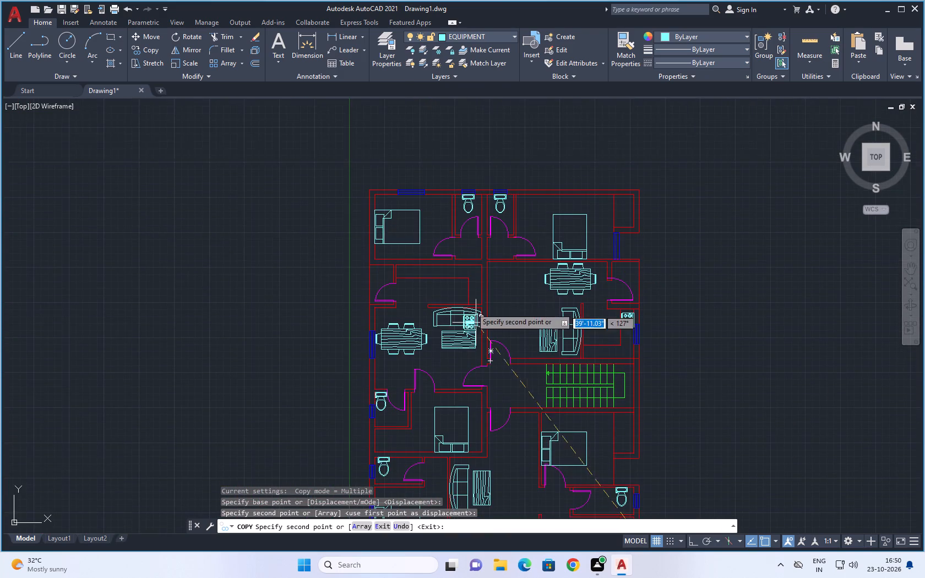
scroll(469, 292, up, 4)
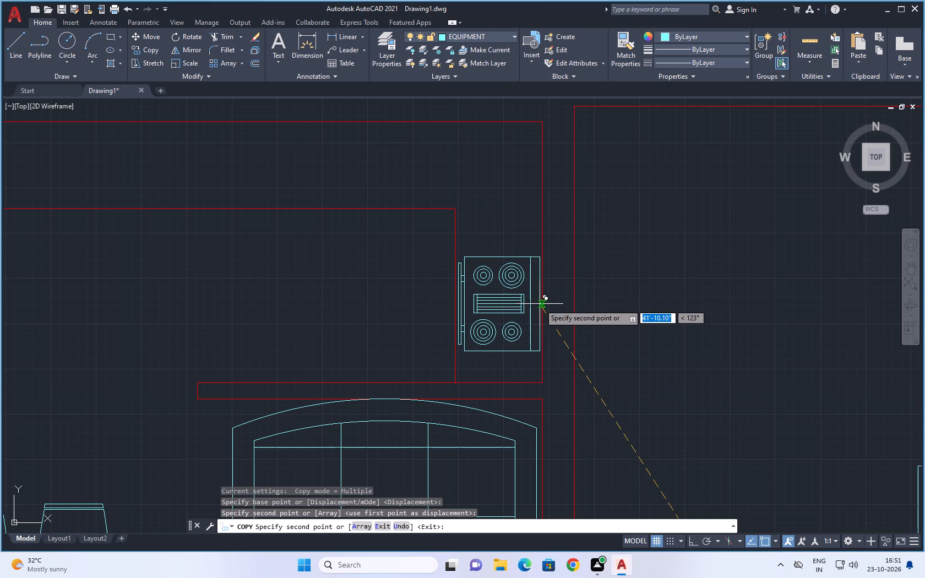
click(540, 304)
scroll(643, 327, down, 2)
middle_drag(674, 340, 569, 266)
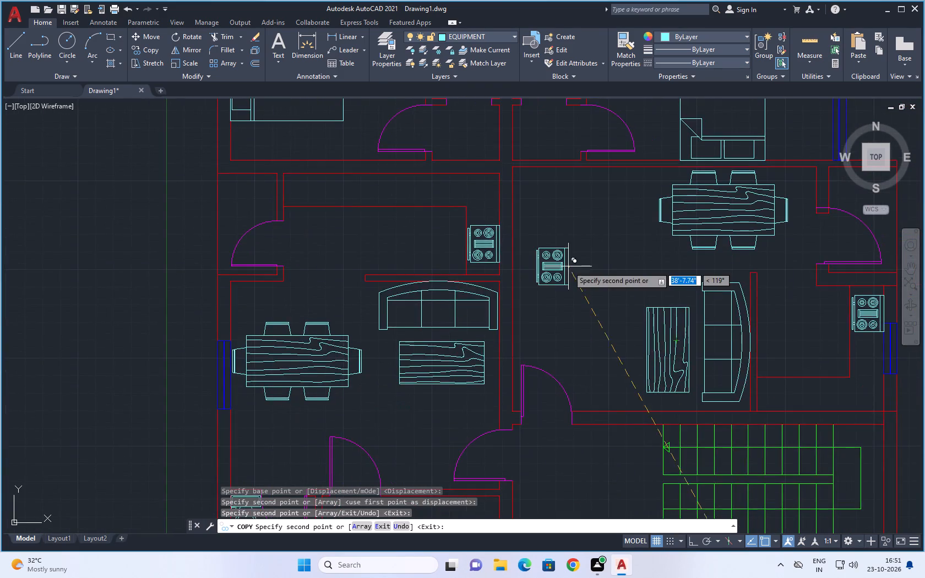
scroll(578, 274, down, 3)
middle_drag(772, 291, 657, 293)
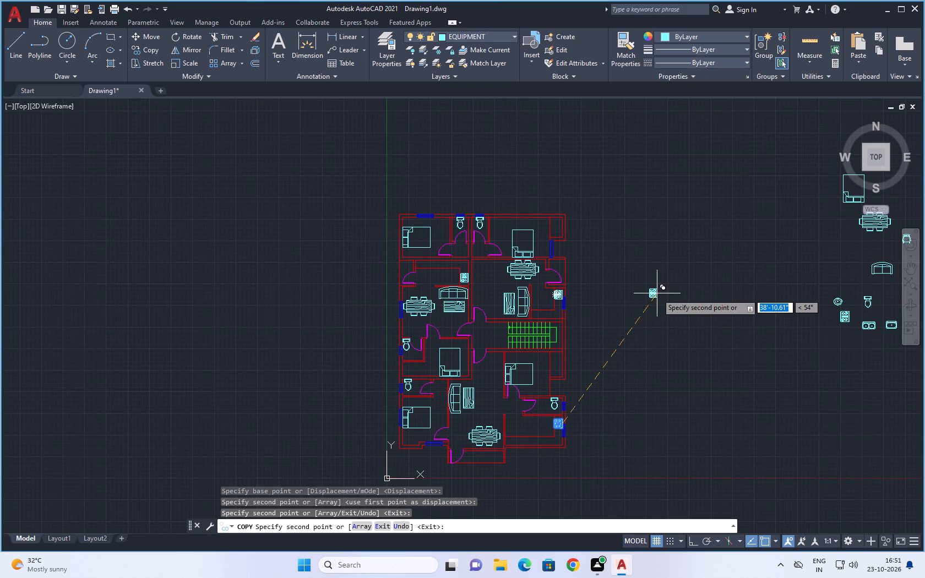
middle_drag(663, 284, 594, 281)
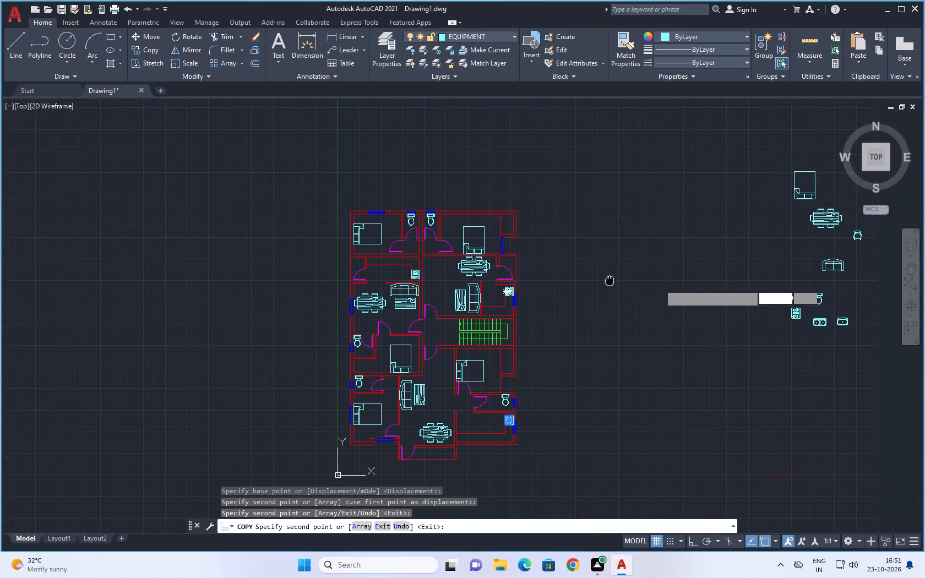
middle_drag(594, 281, 523, 288)
scroll(748, 352, up, 3)
key(Escape)
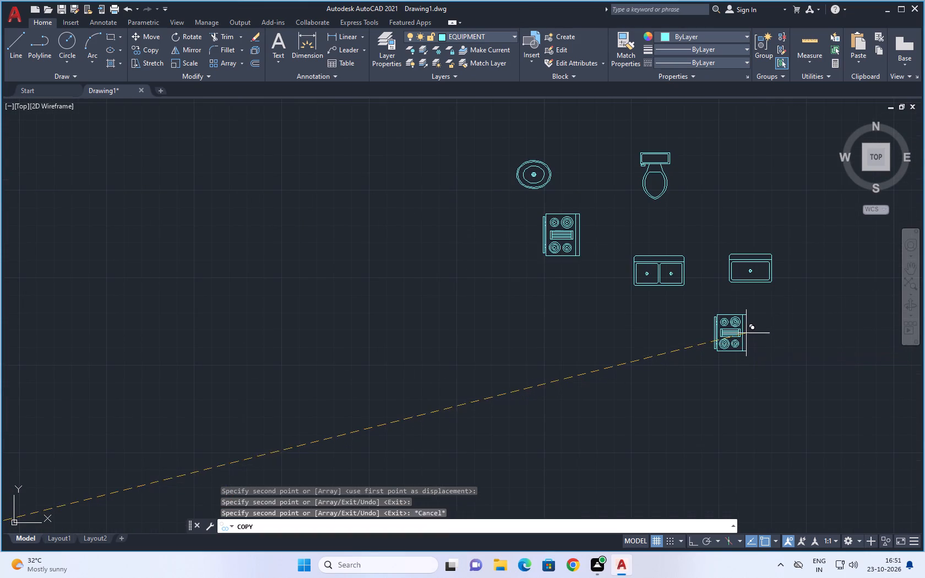
key(Escape)
Rotate the loose single-bowl sink 180° about its upper-right corner using ortho.
click(775, 227)
click(730, 312)
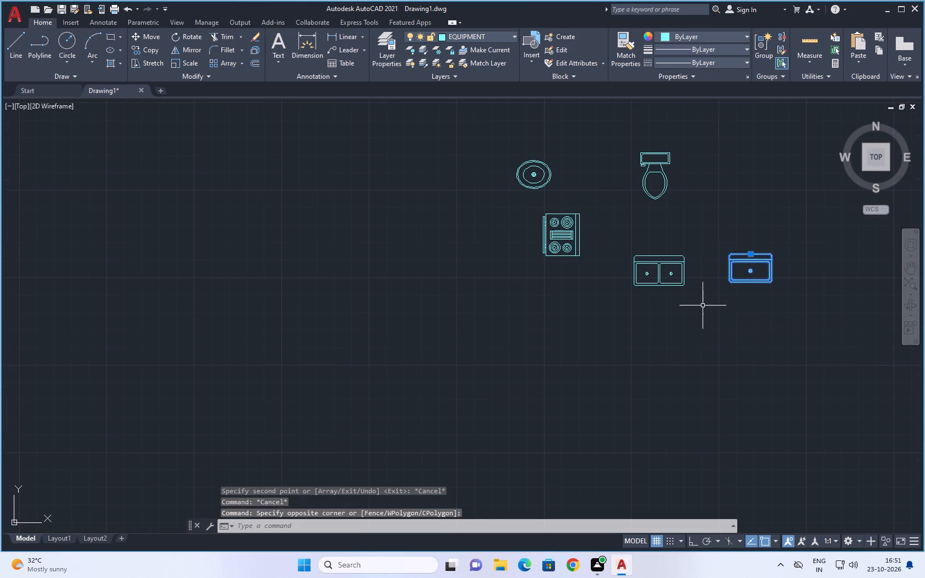
click(186, 35)
click(774, 253)
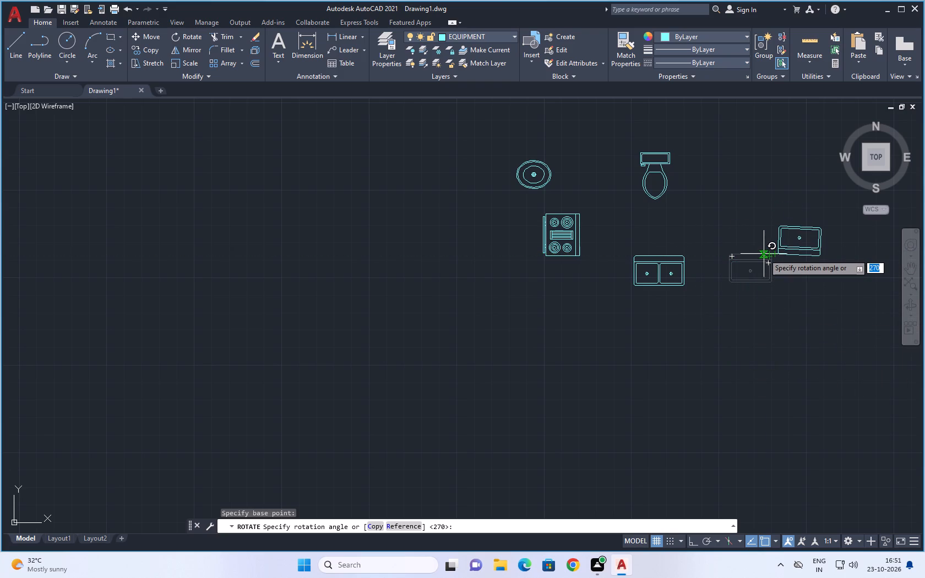
key(F8)
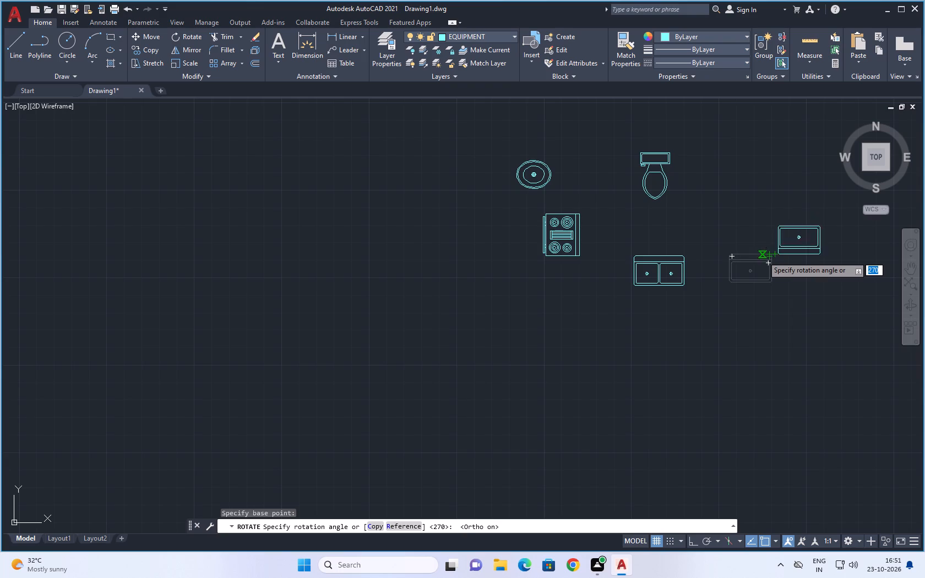
click(755, 249)
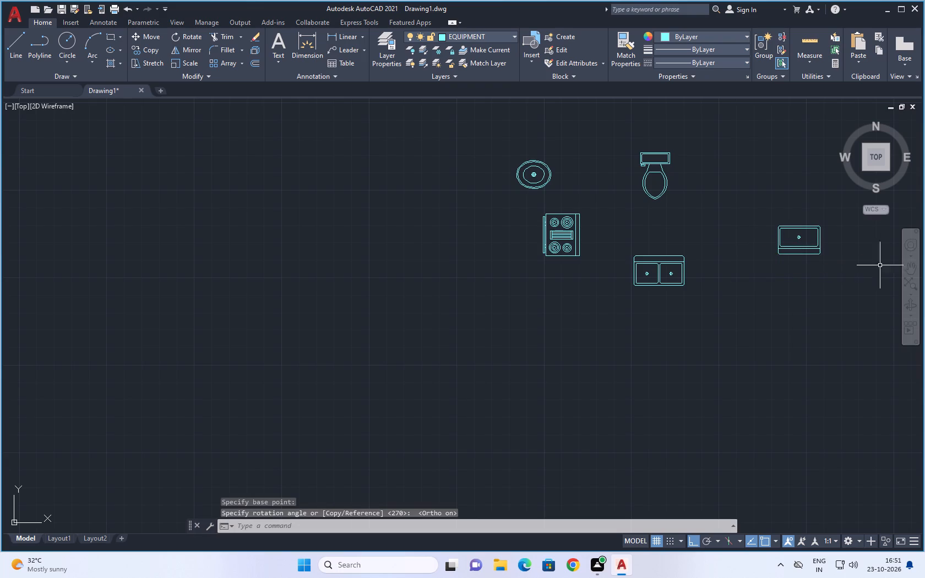
Copy the rotated sink by its back-edge midpoint onto the lower-right kitchen counter, against the bottom wall near the counter's left end.
drag(859, 225, 853, 230)
click(767, 288)
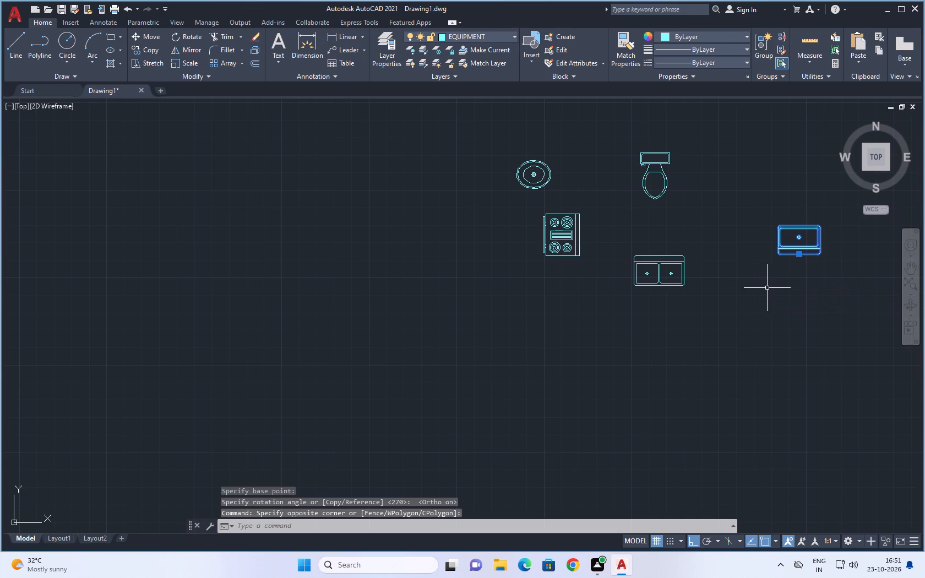
text(CO)
key(space)
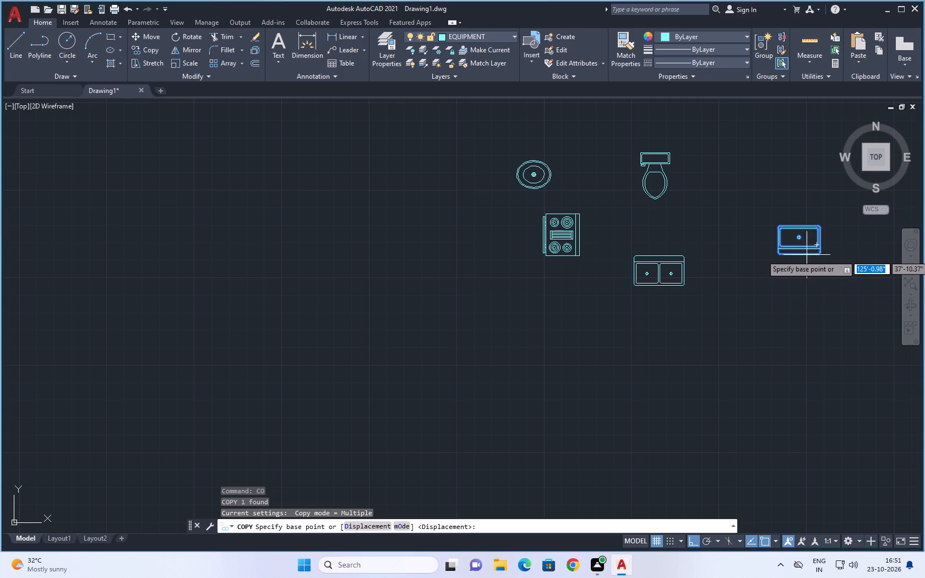
scroll(801, 256, up, 4)
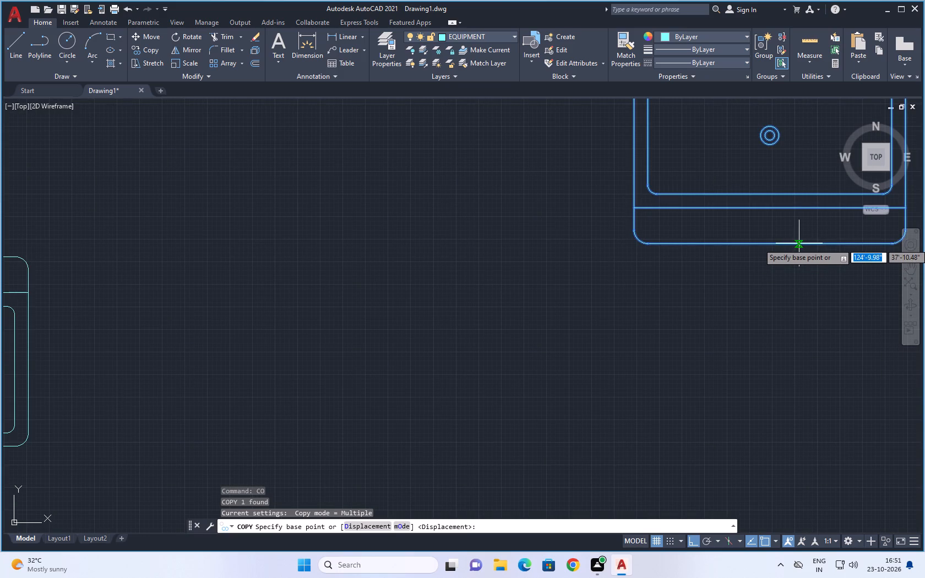
click(792, 244)
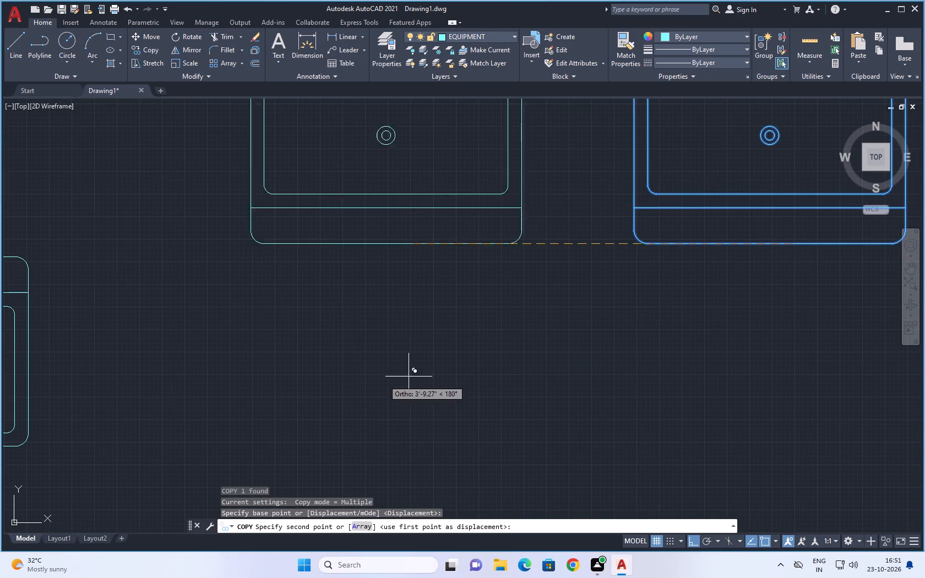
scroll(303, 389, down, 3)
key(F8)
scroll(302, 389, down, 2)
middle_drag(300, 411, 459, 244)
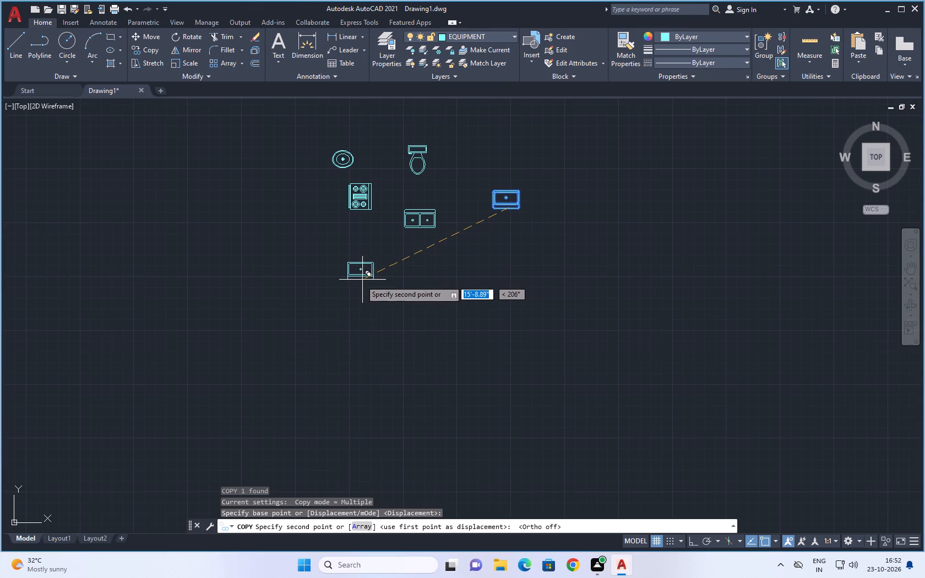
scroll(285, 361, down, 3)
middle_drag(286, 381, 533, 293)
scroll(357, 304, up, 5)
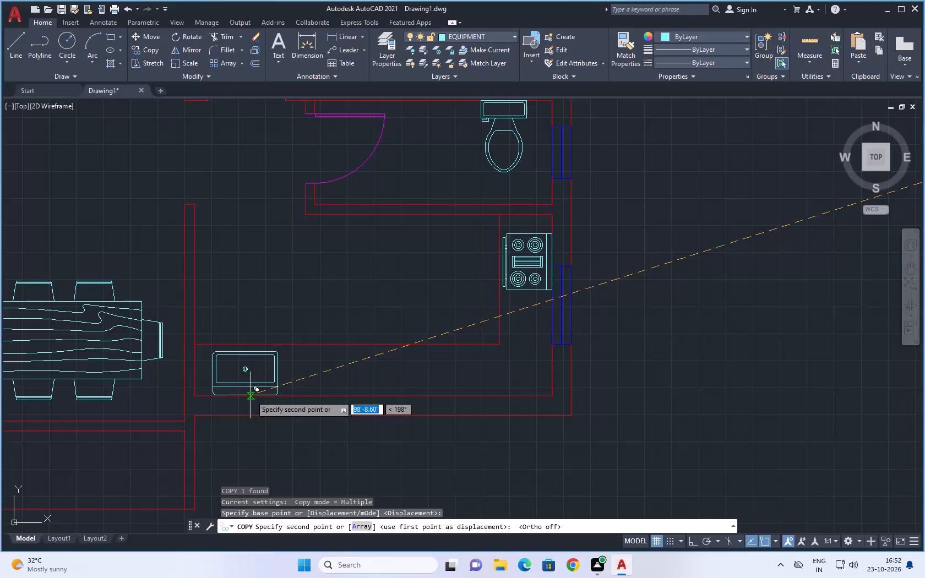
click(251, 395)
Place another copy of the sink on the upper-right kitchen counter, against the wall above the staircase, and finish copying.
scroll(324, 331, down, 2)
middle_drag(278, 312, 315, 363)
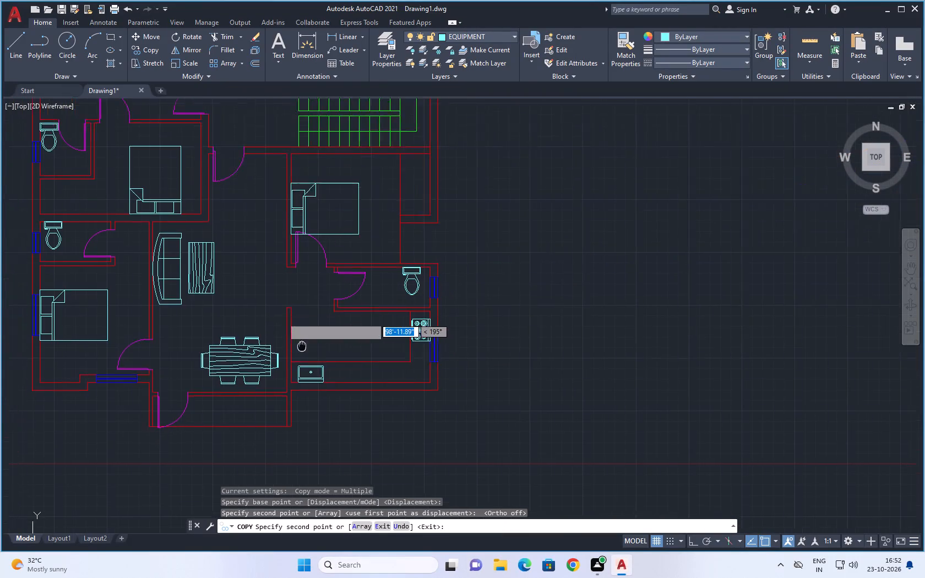
middle_drag(315, 363, 344, 436)
scroll(296, 277, down, 1)
middle_drag(315, 341, 339, 407)
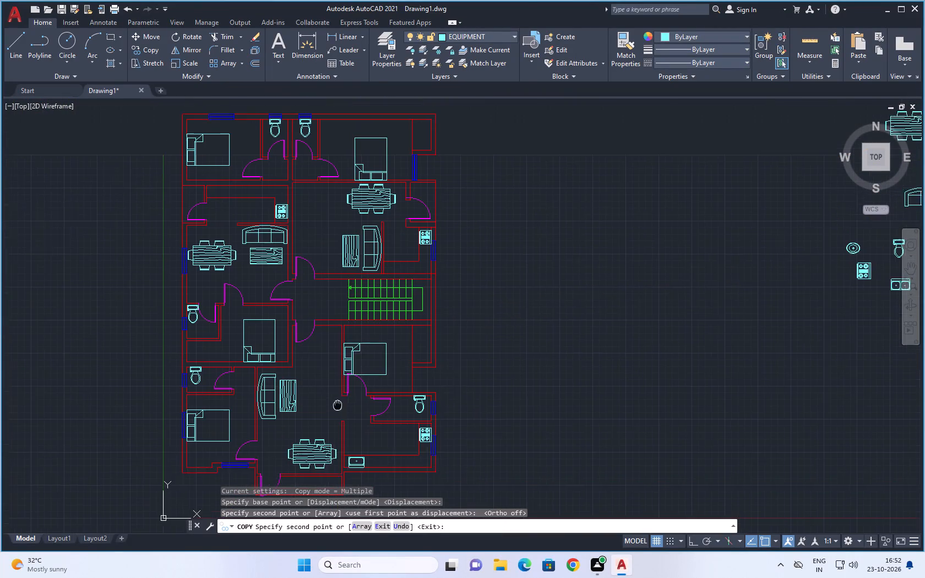
middle_drag(339, 407, 347, 413)
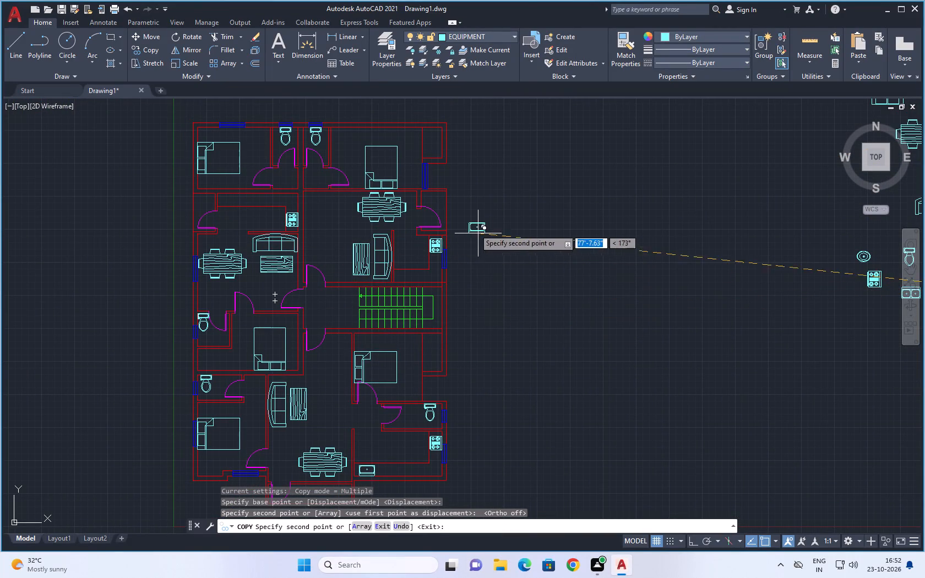
scroll(400, 279, up, 3)
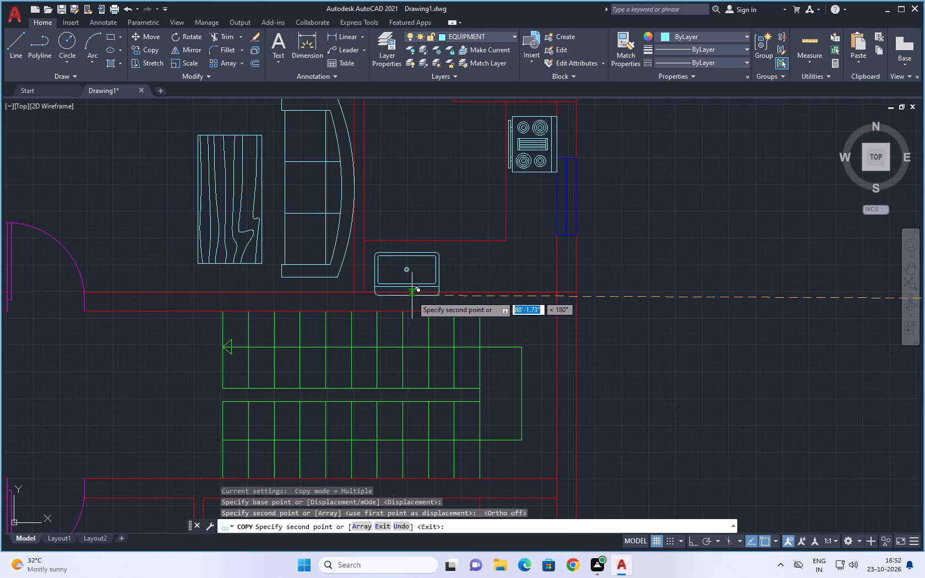
click(412, 291)
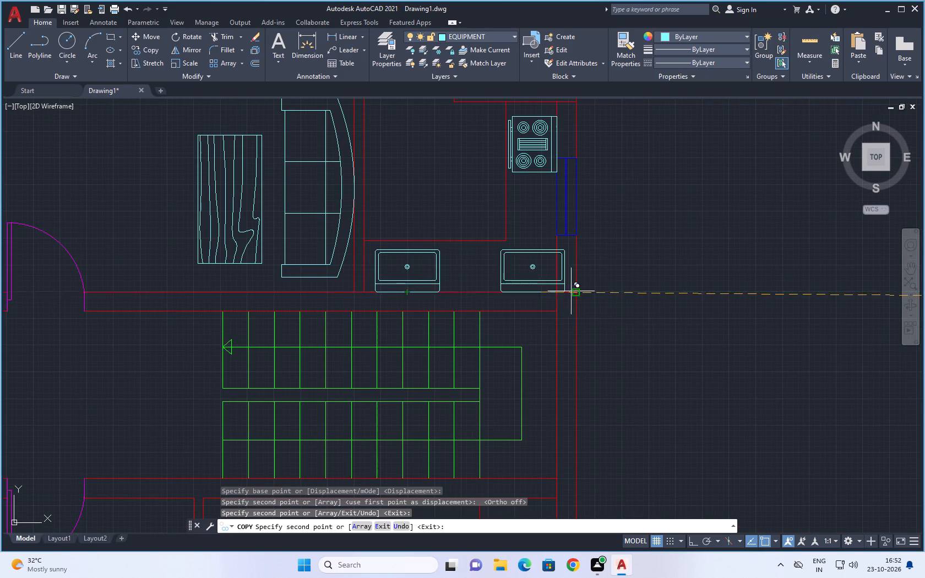
scroll(637, 306, down, 2)
middle_drag(646, 308, 388, 368)
scroll(508, 373, down, 1)
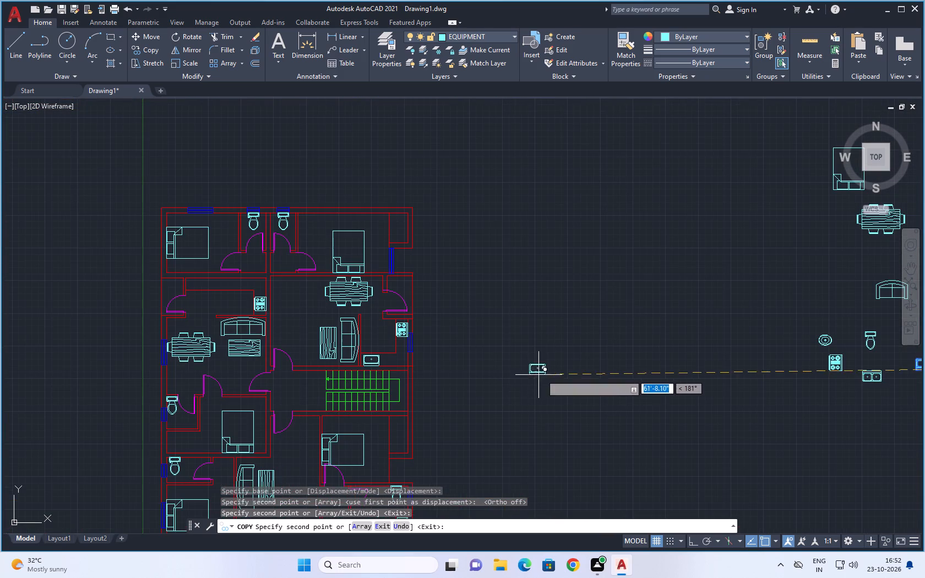
key(Escape)
Mirror the loose single-bowl sink across a horizontal line through its back-edge midpoint, erasing the original.
middle_drag(612, 371, 438, 396)
scroll(710, 402, up, 2)
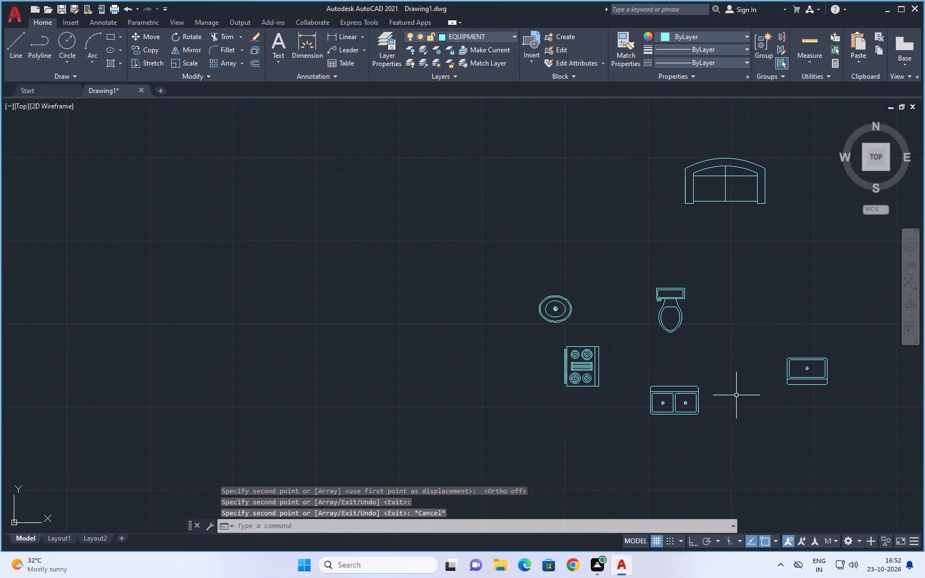
middle_drag(782, 389, 641, 336)
scroll(628, 335, up, 1)
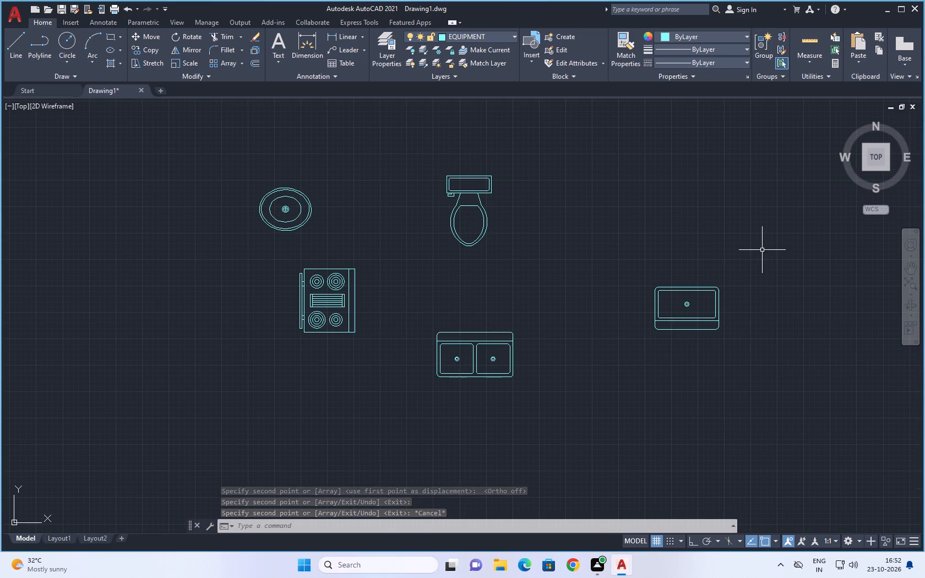
click(762, 250)
click(589, 397)
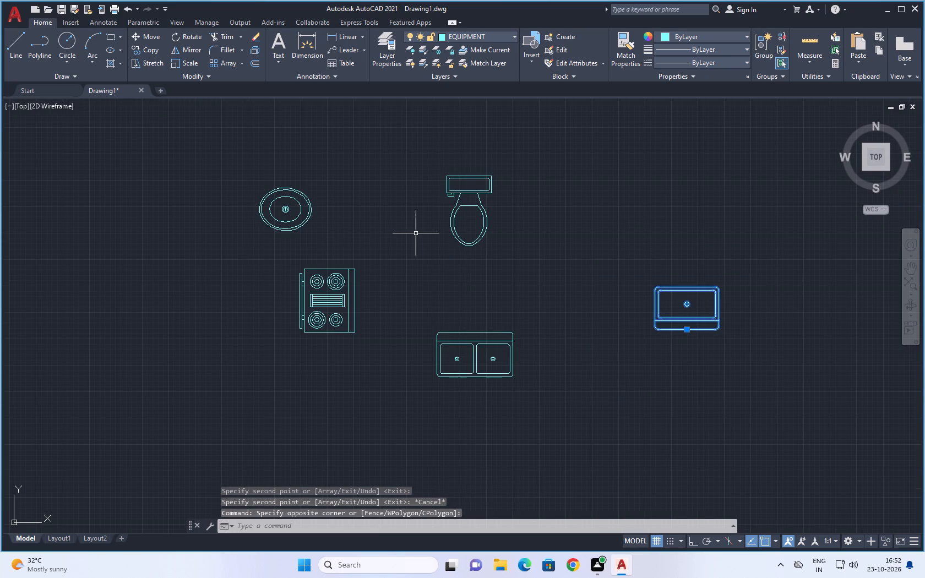
click(179, 47)
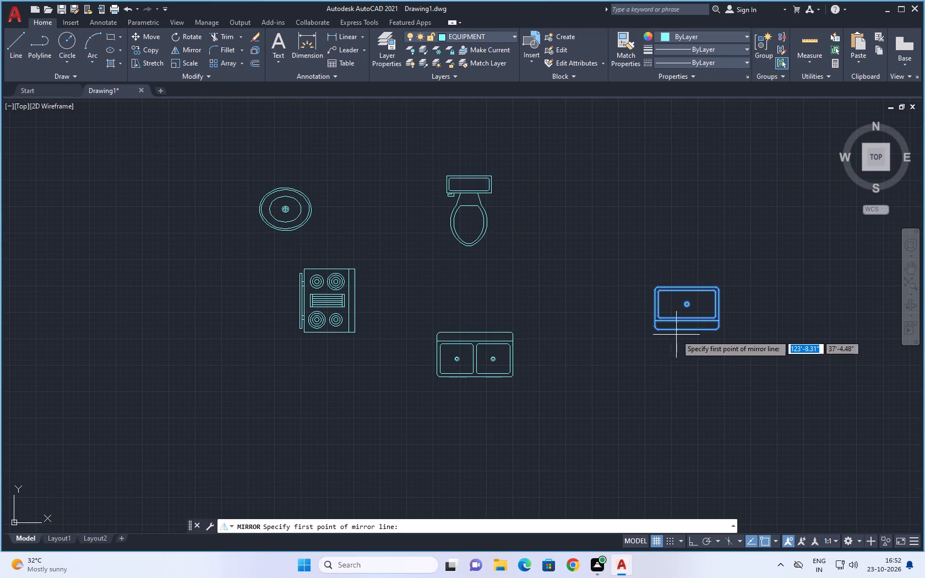
click(687, 329)
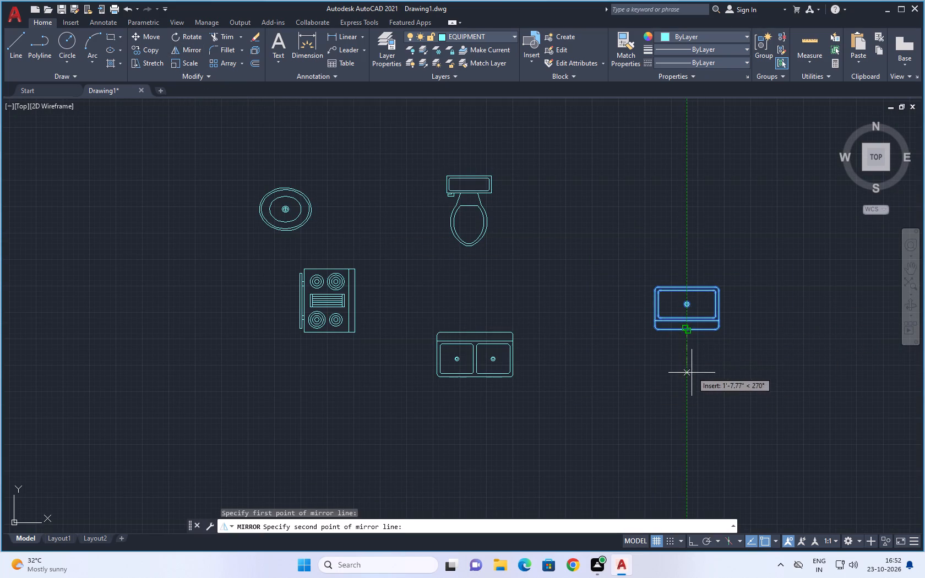
click(615, 326)
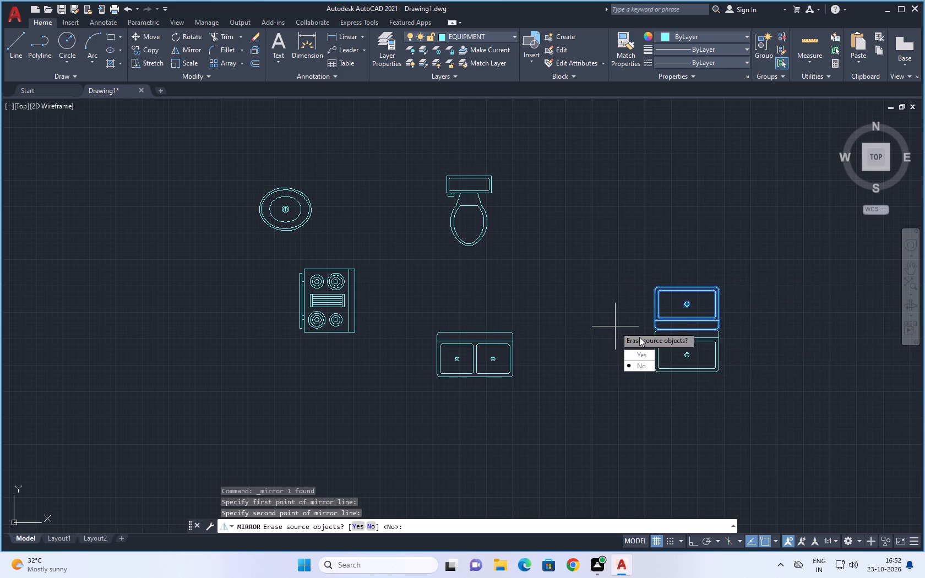
drag(649, 355, 615, 326)
Move the mirrored single-bowl sink by its back-edge midpoint onto the upper-left kitchen counter, against the top wall near the counter's left end, and deselect it.
drag(752, 292, 743, 301)
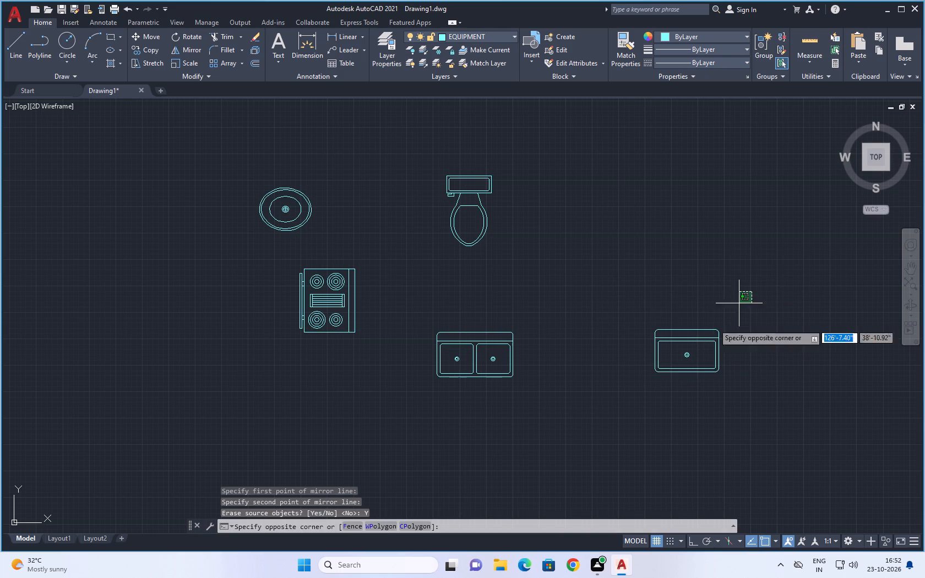
click(613, 402)
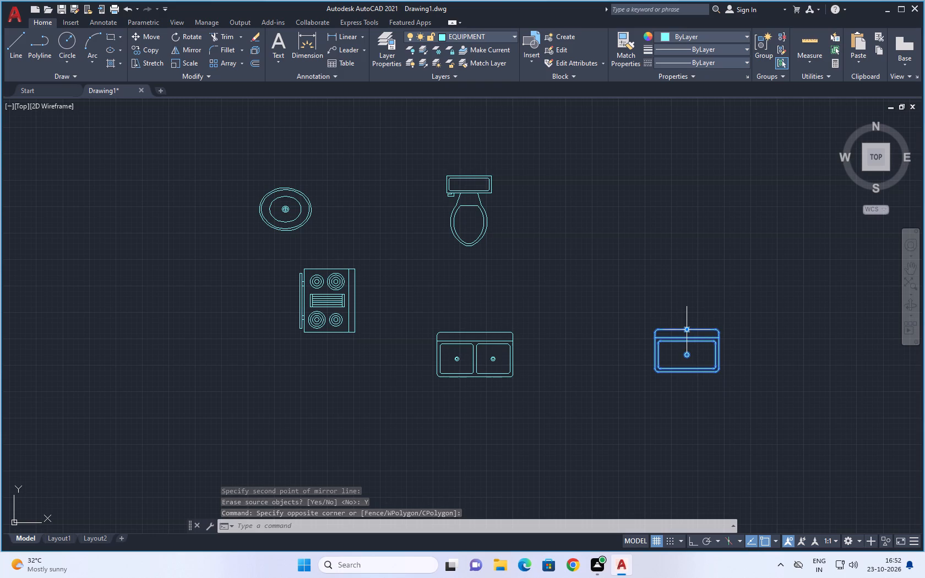
click(689, 329)
scroll(147, 345, down, 4)
middle_drag(169, 357, 706, 398)
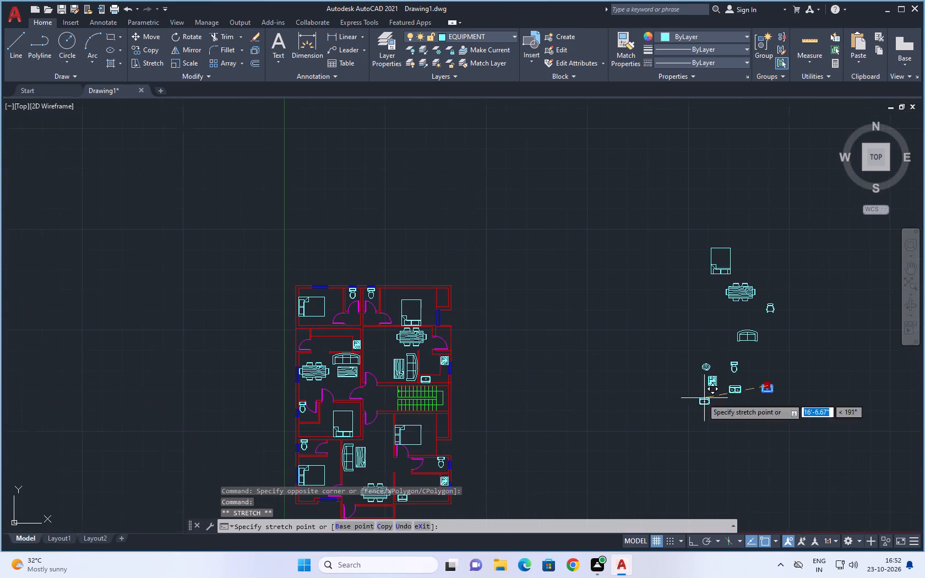
scroll(377, 355, up, 2)
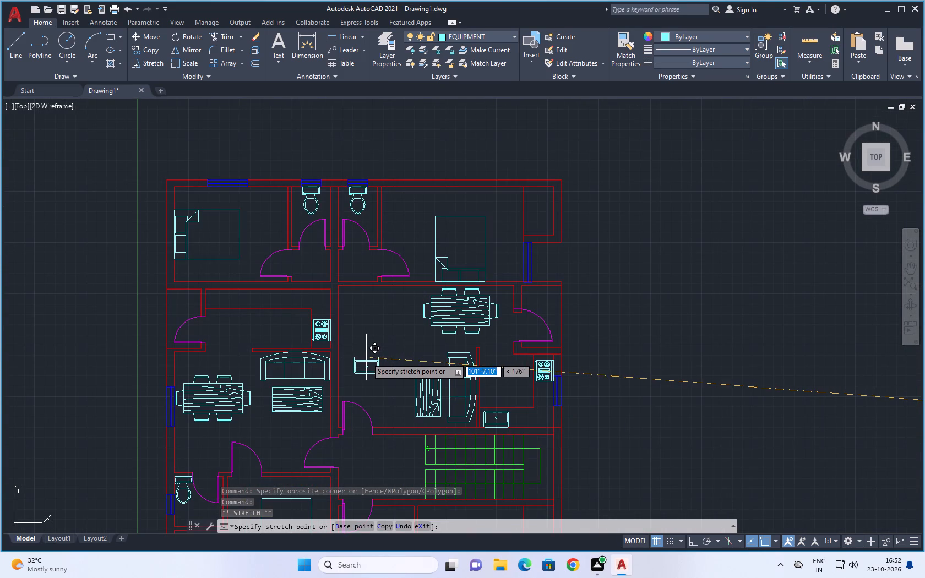
middle_drag(385, 358, 539, 379)
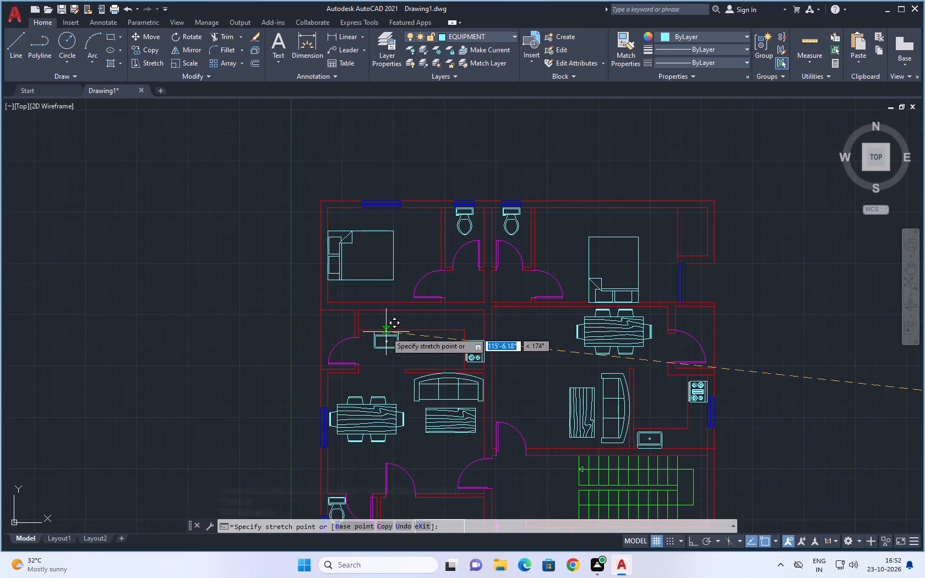
scroll(378, 328, up, 3)
scroll(366, 284, up, 1)
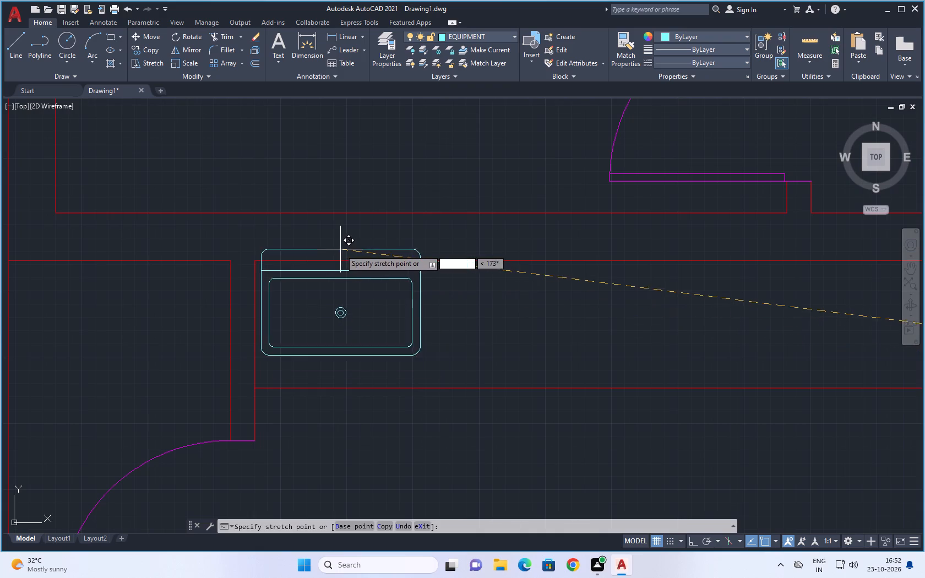
click(366, 260)
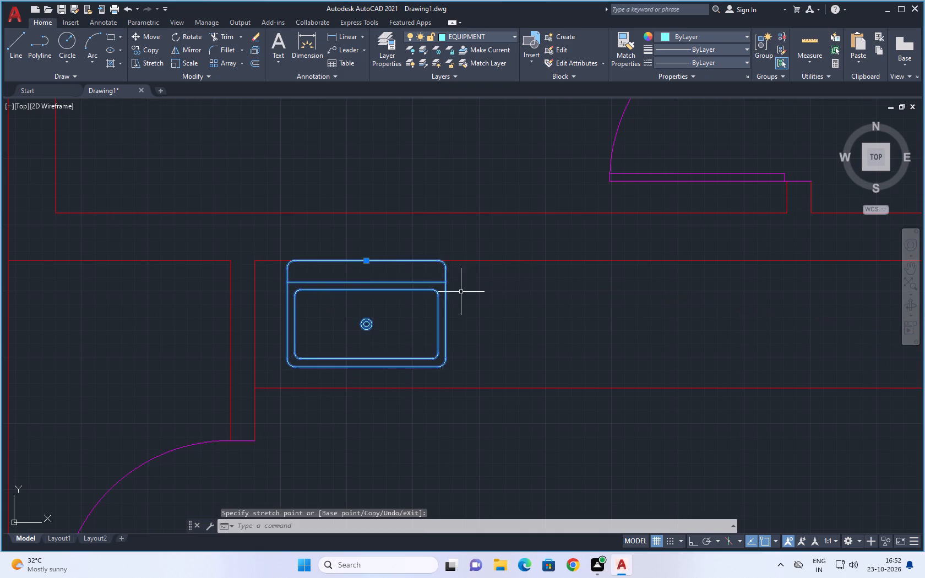
scroll(503, 295, down, 9)
middle_drag(610, 337, 580, 367)
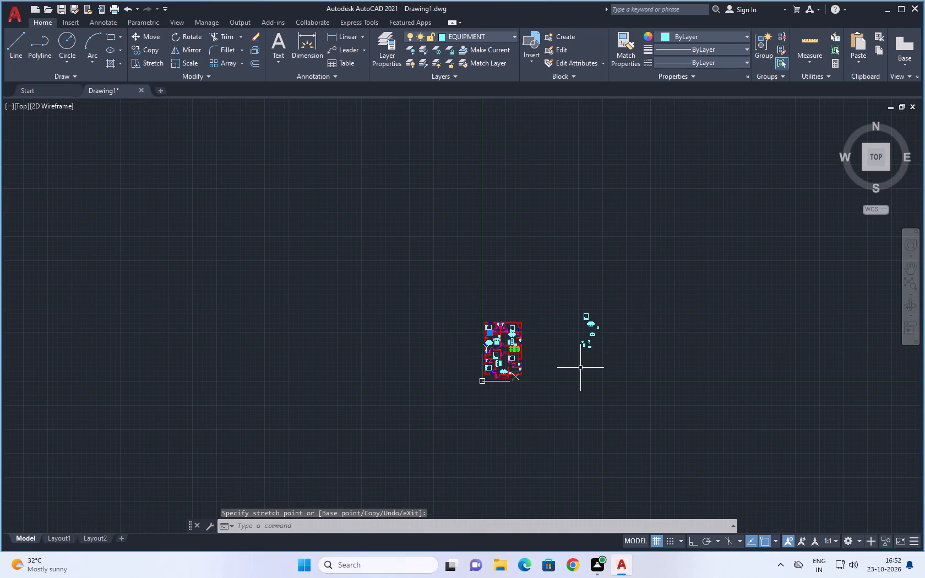
key(Escape)
key(Escape)
key(Escape)
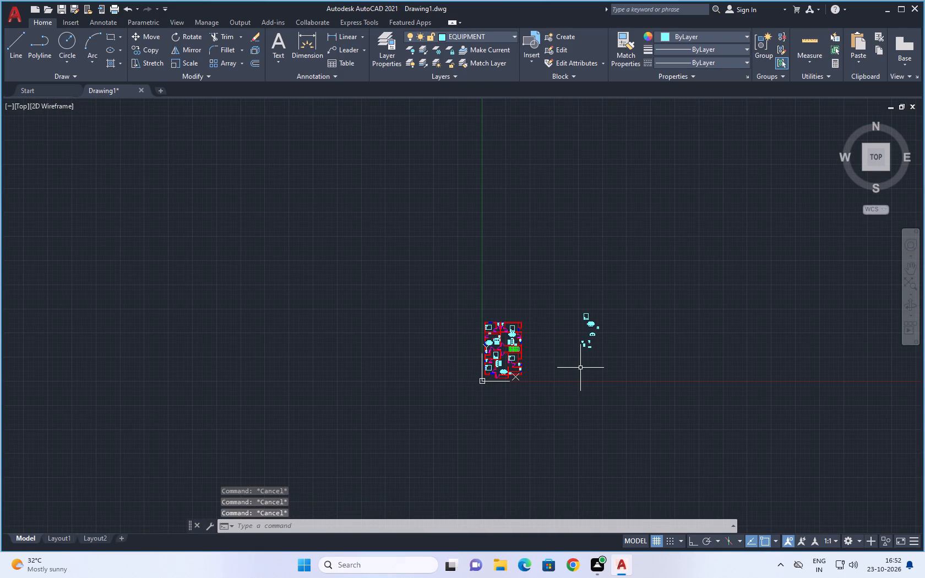
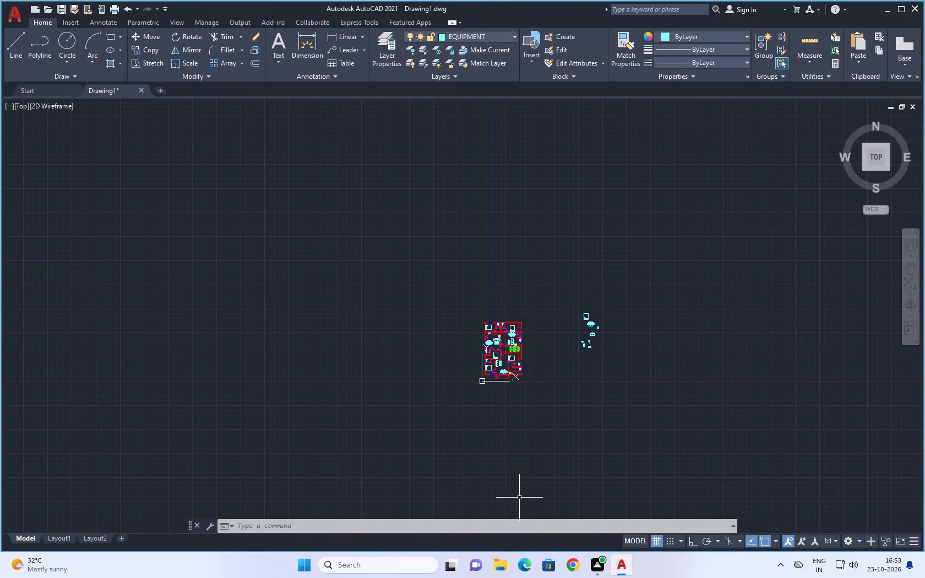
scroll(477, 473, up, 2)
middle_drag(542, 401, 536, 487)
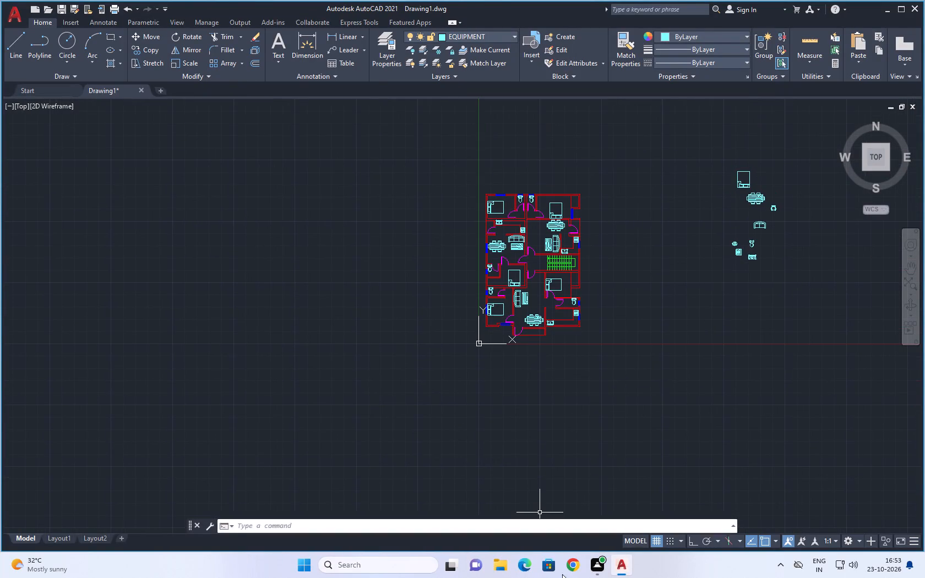
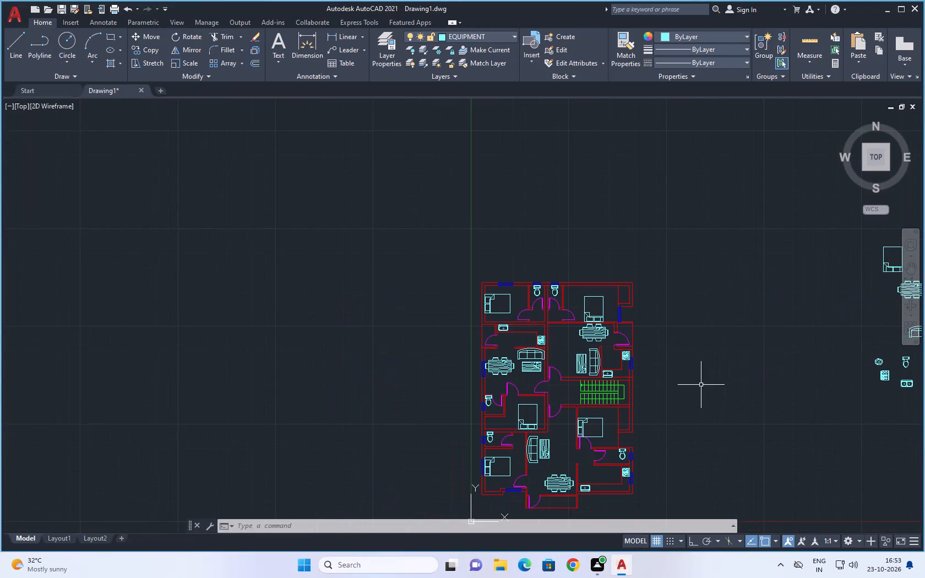
Erase all the spare furniture and fixture blocks, from the bed to the sink, lying outside the apartment floor plan.
middle_drag(735, 319, 600, 320)
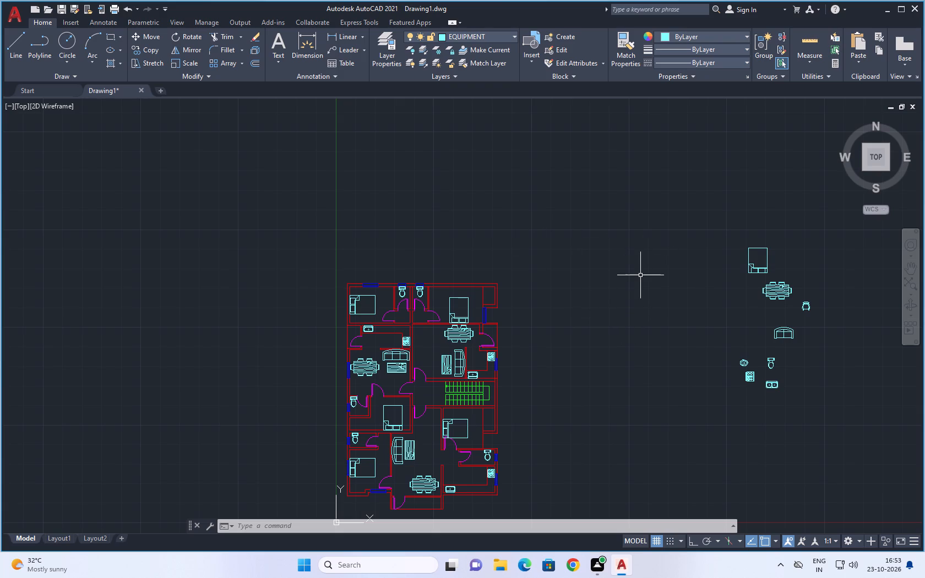
middle_drag(652, 306, 590, 302)
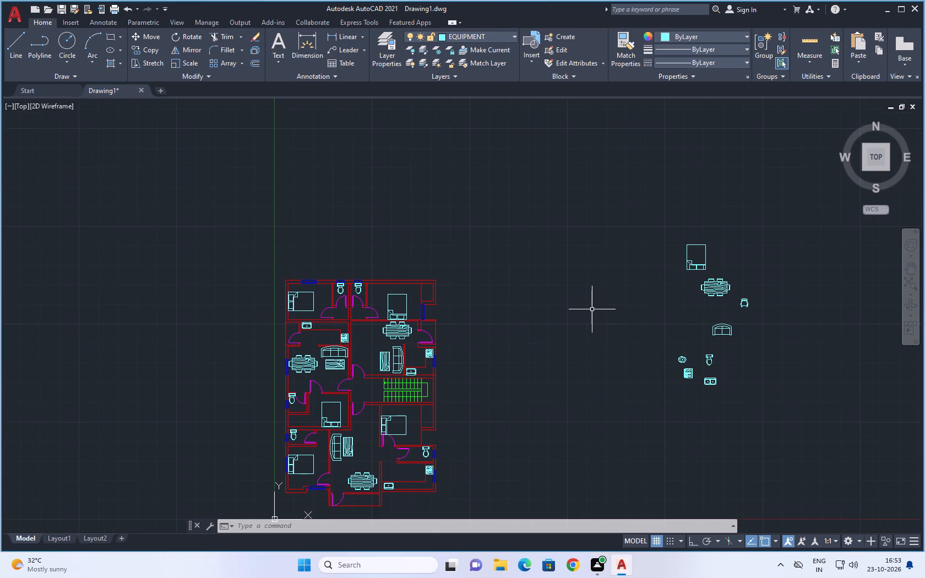
middle_drag(601, 310, 569, 280)
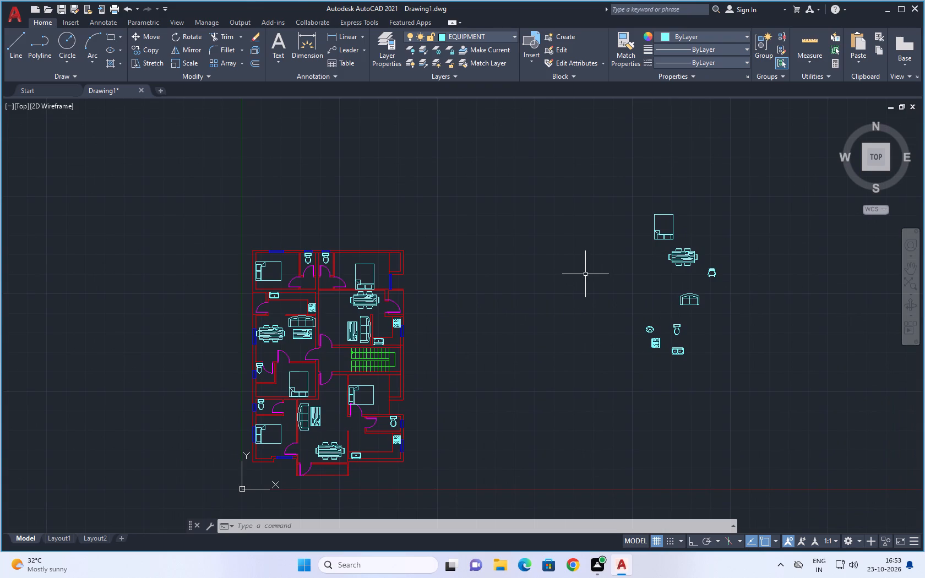
middle_drag(608, 293, 524, 259)
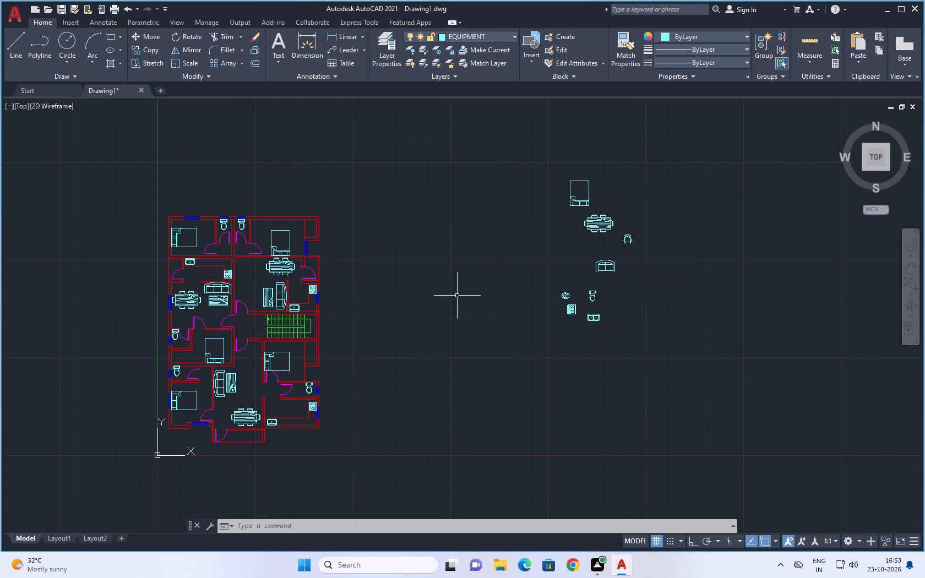
middle_drag(456, 296, 540, 272)
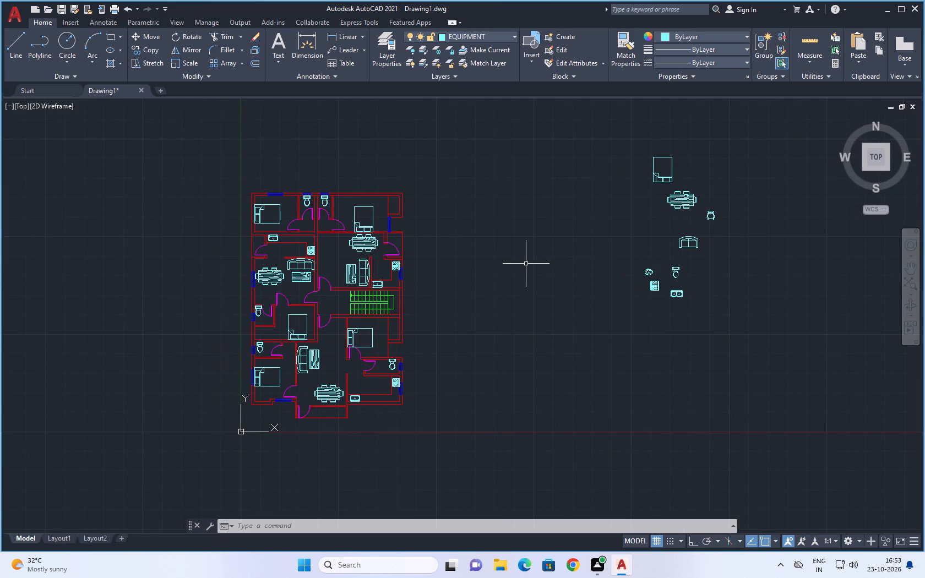
middle_drag(524, 262, 517, 204)
middle_drag(561, 230, 483, 365)
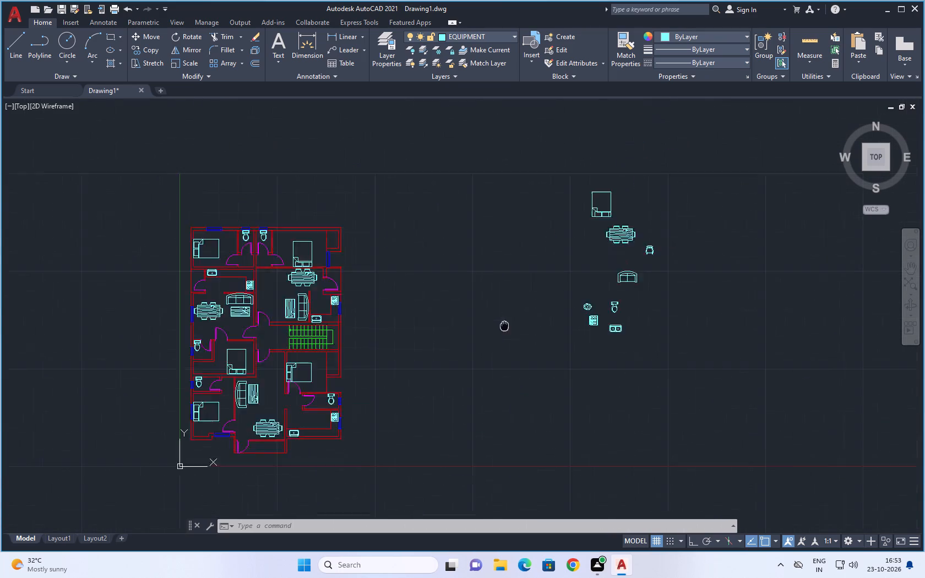
middle_drag(483, 365, 493, 347)
drag(502, 155, 510, 166)
click(684, 438)
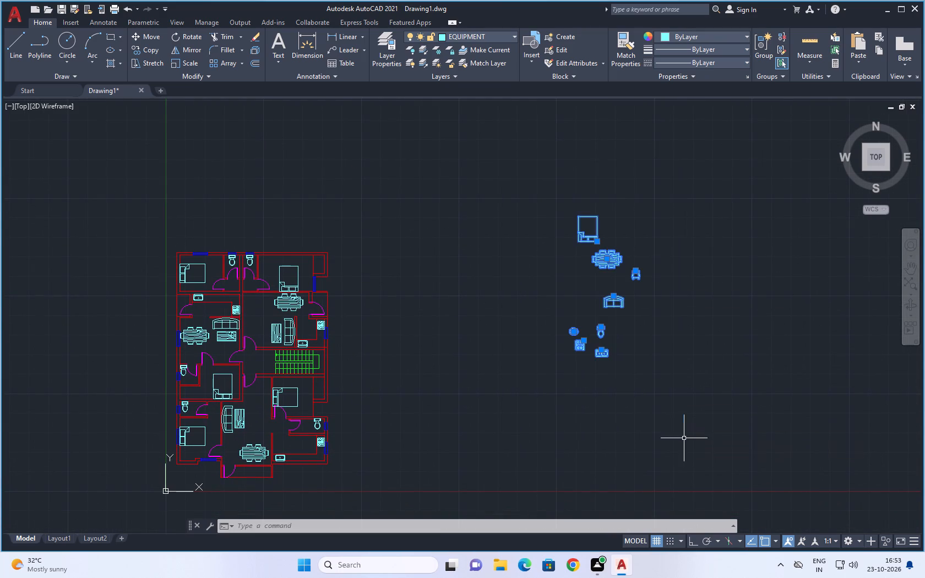
key(Delete)
middle_drag(511, 350, 529, 346)
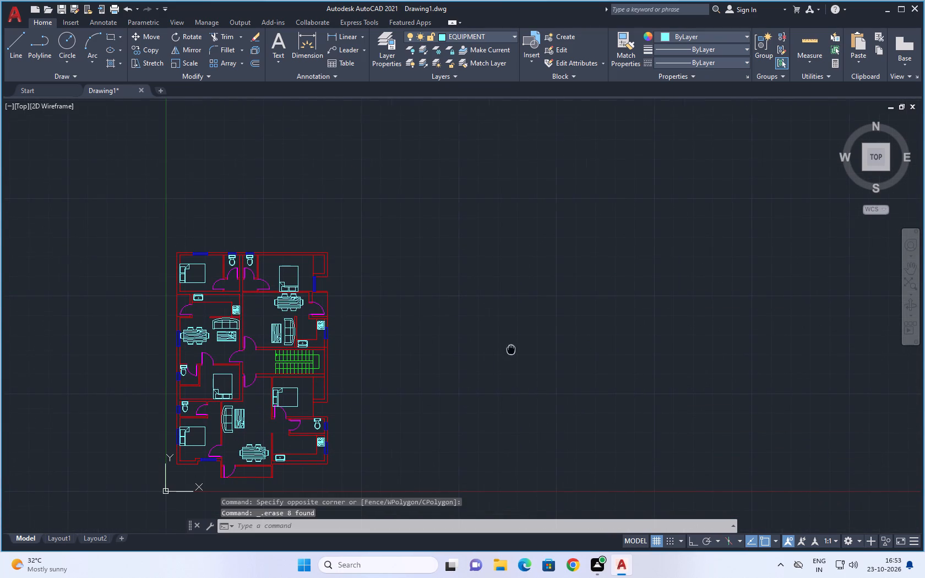
middle_drag(529, 346, 687, 326)
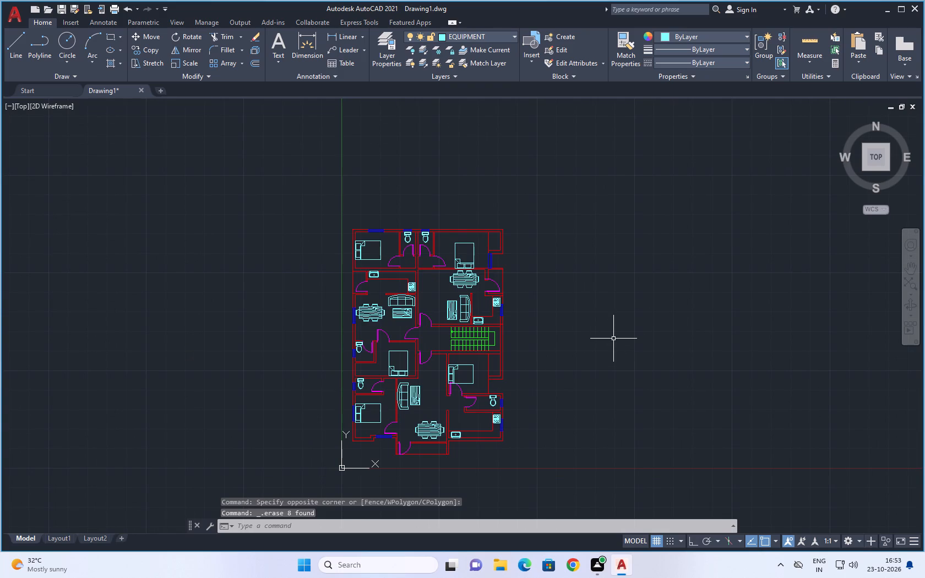
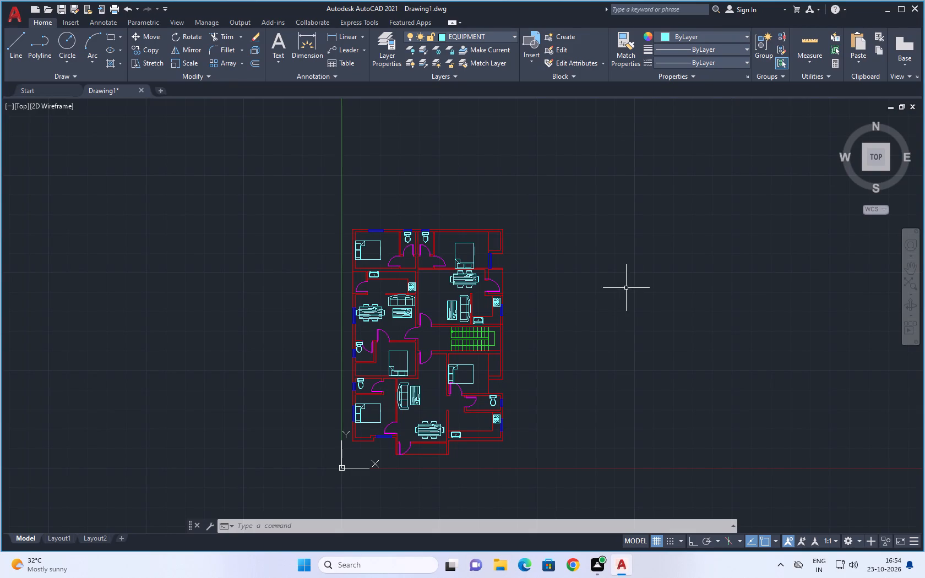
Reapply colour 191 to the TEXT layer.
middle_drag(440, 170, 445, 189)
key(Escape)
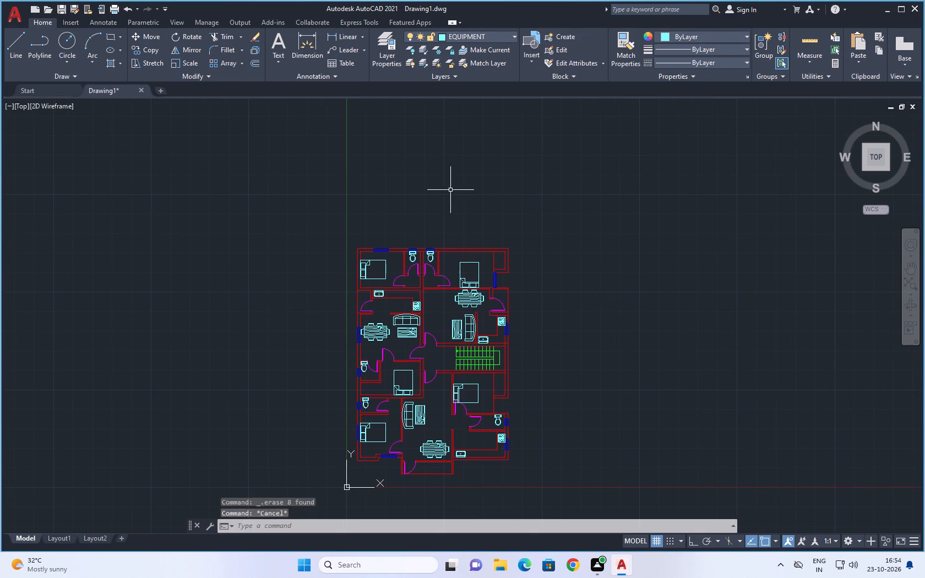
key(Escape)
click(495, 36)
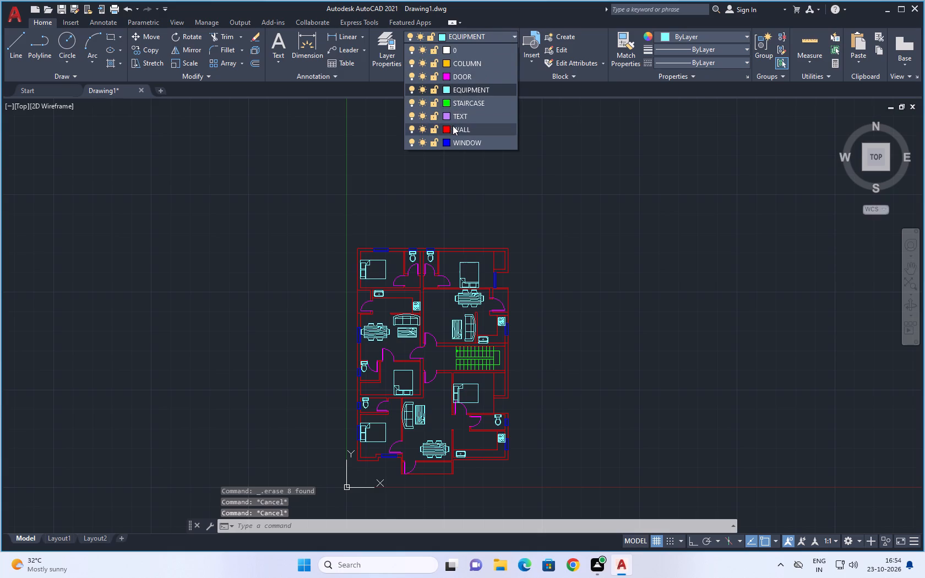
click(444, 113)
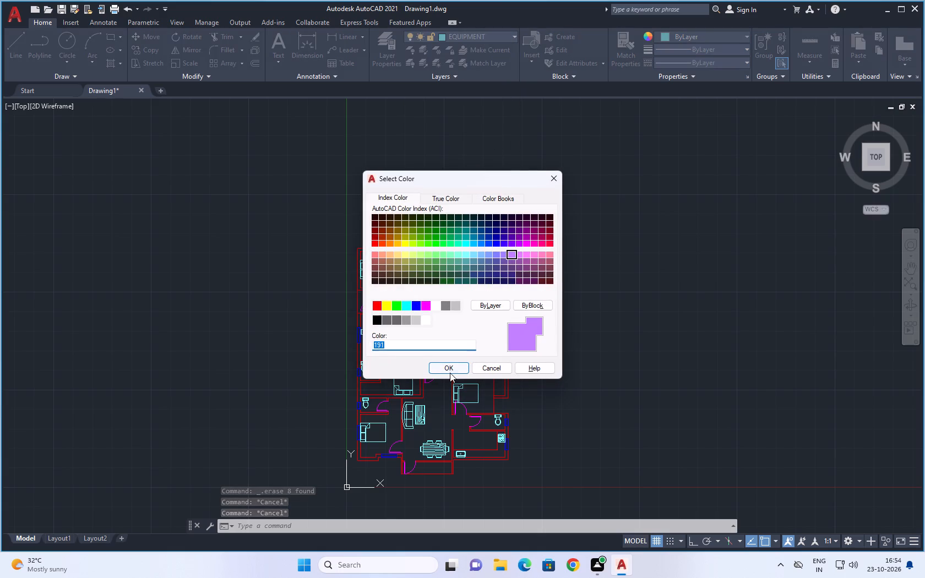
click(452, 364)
Place multiline text above the bed in the plan's upper-left bedroom, reading BEDROOM.
scroll(374, 272, up, 3)
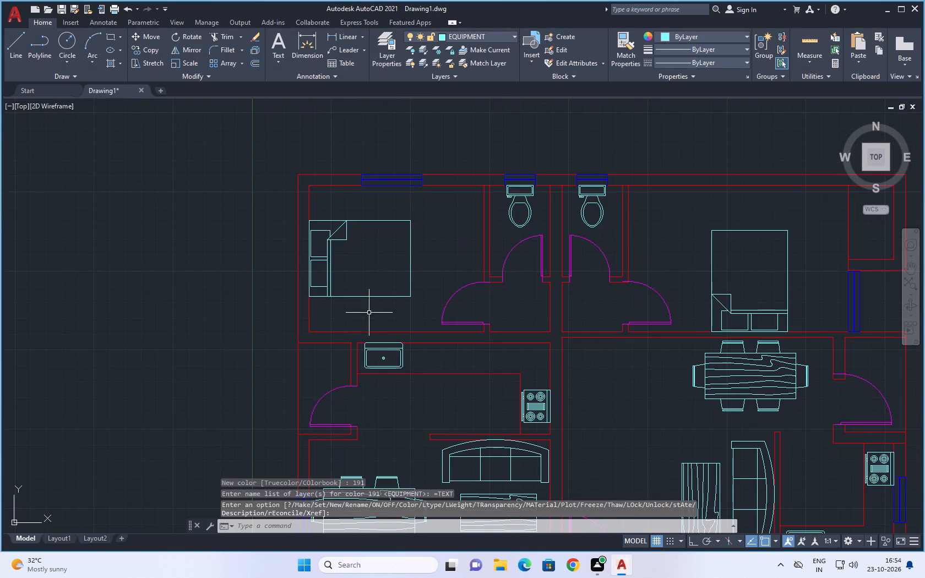
scroll(360, 315, up, 1)
middle_drag(379, 250, 377, 343)
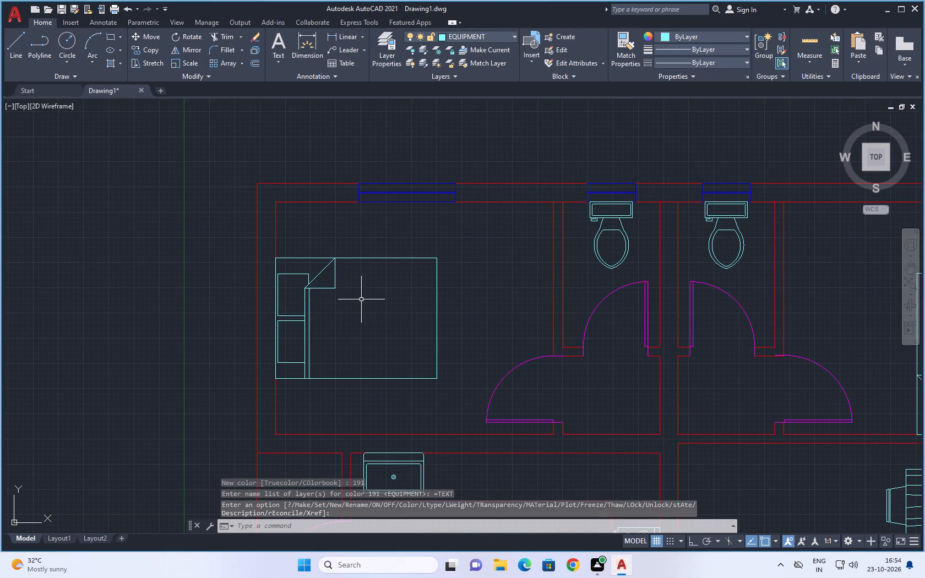
scroll(372, 306, down, 1)
middle_drag(369, 271, 368, 309)
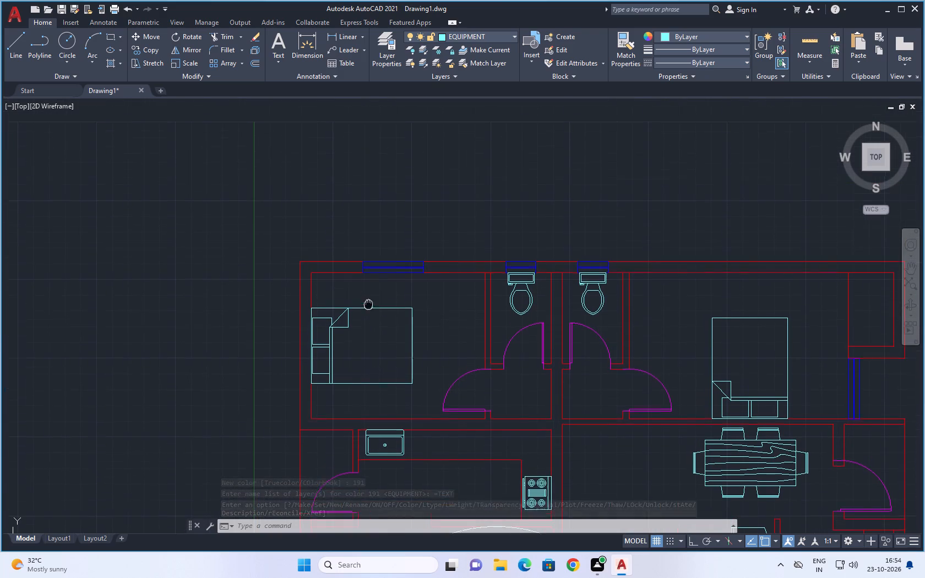
middle_drag(368, 309, 367, 313)
scroll(356, 298, up, 2)
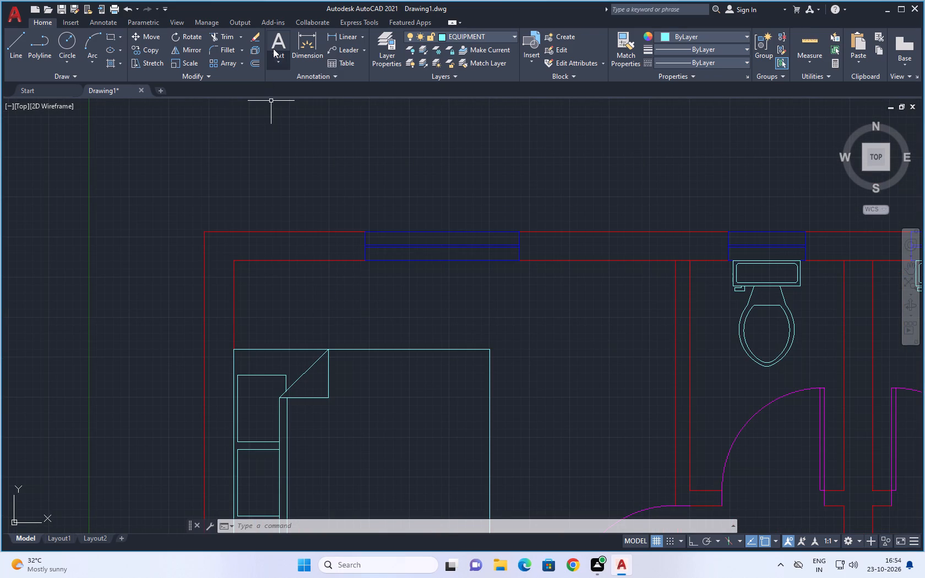
click(273, 46)
click(304, 280)
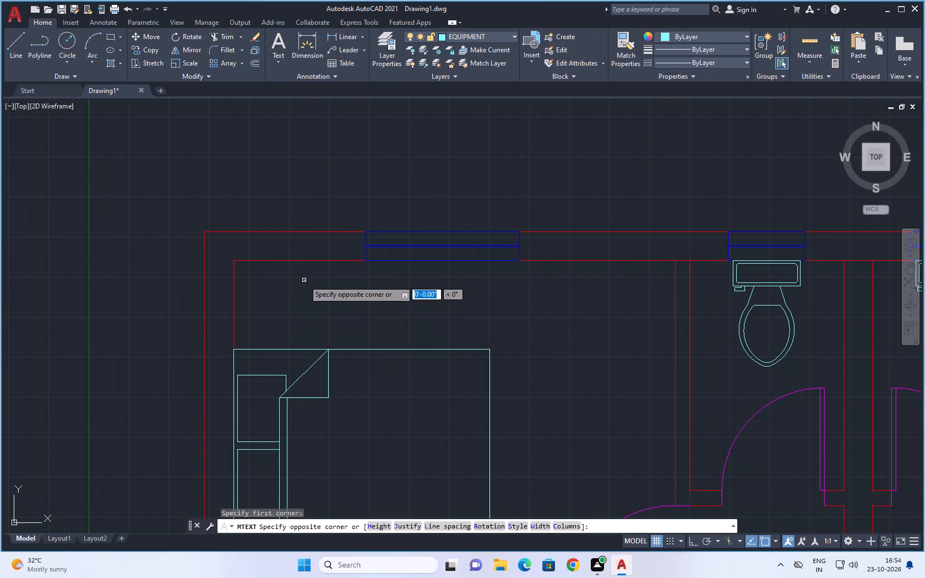
click(531, 340)
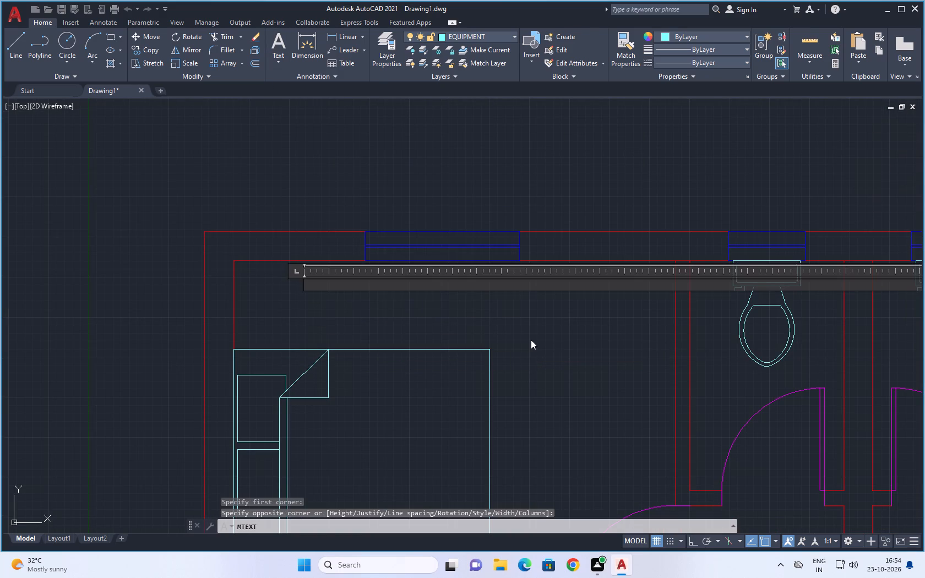
text(BEDR)
text(OOM)
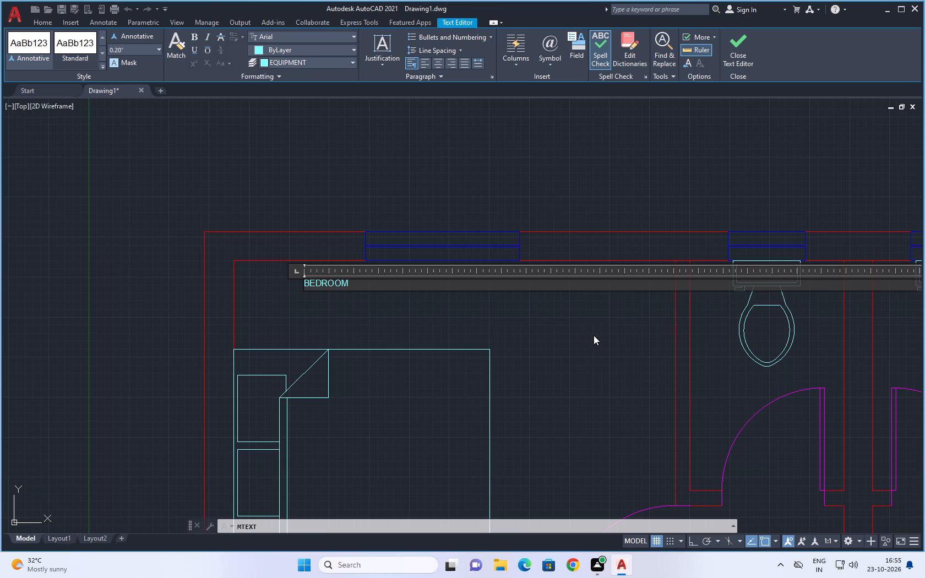
Change the bedroom label's wording to the two words BED ROOM.
scroll(579, 326, up, 1)
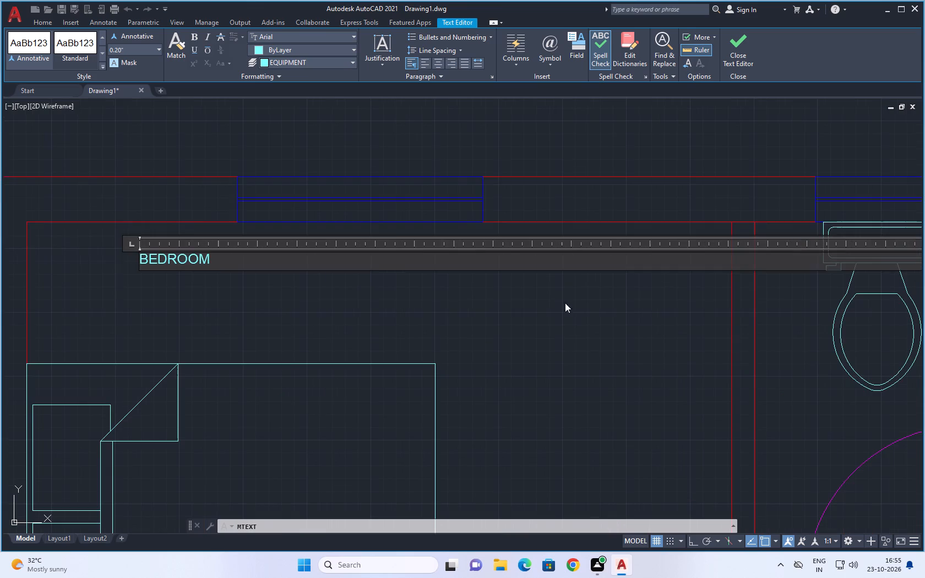
scroll(522, 337, down, 1)
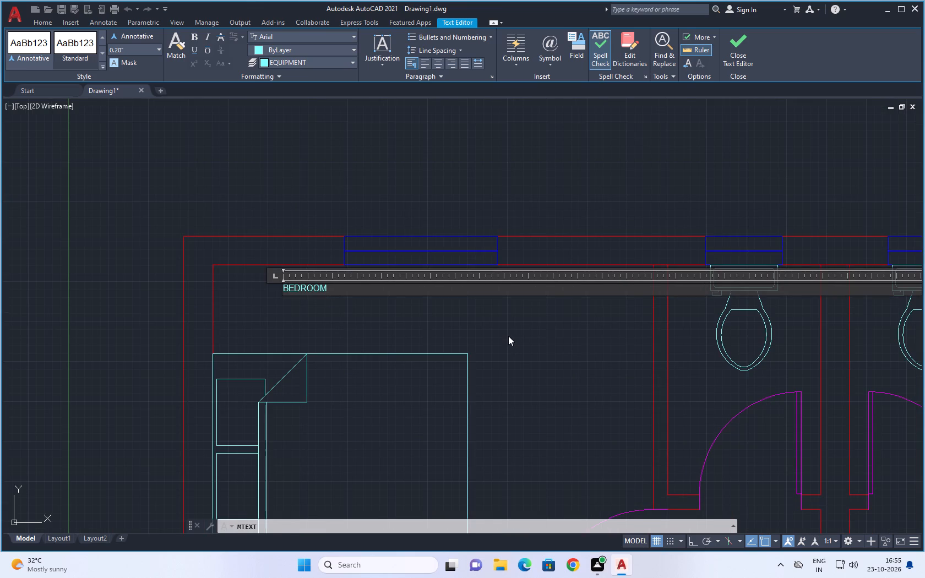
key(space)
key(Return)
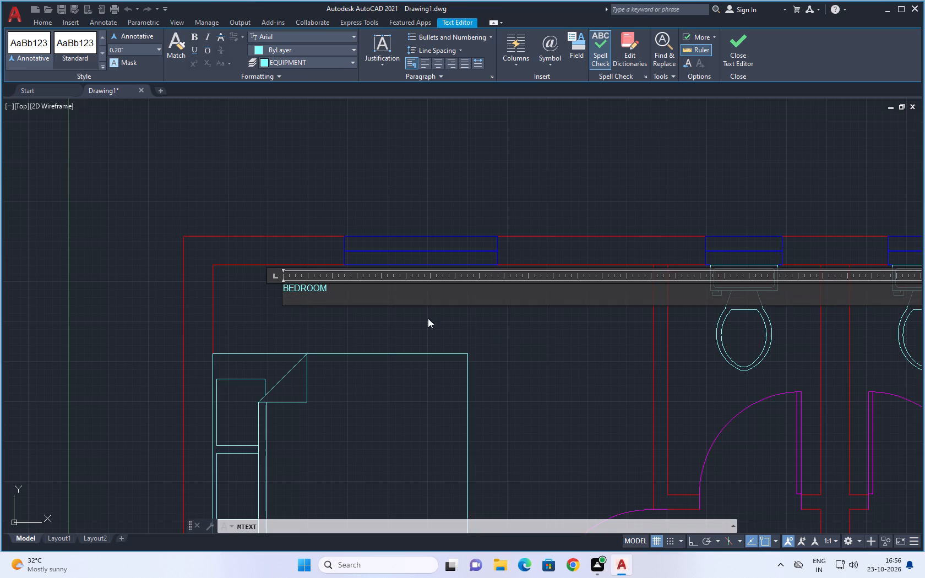
scroll(307, 287, up, 2)
click(289, 287)
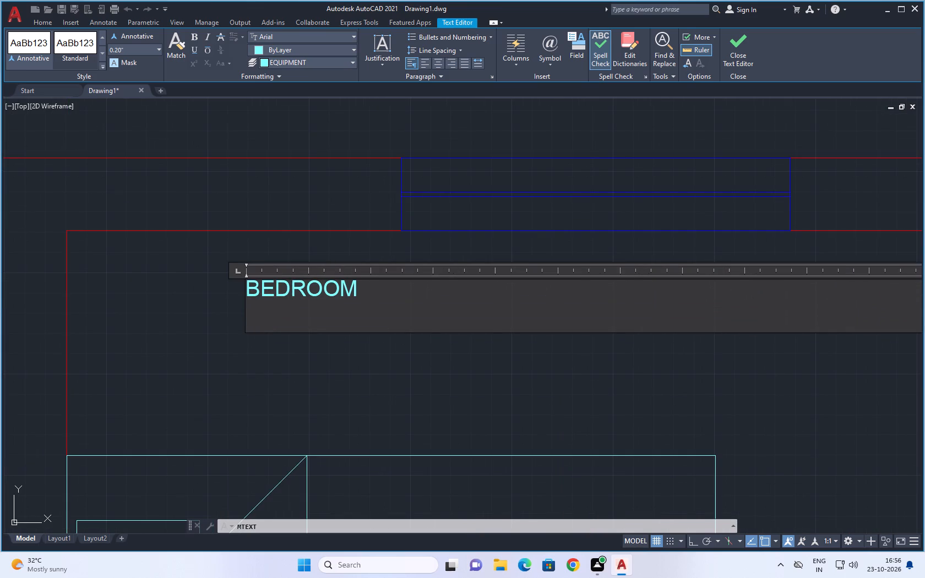
key(space)
click(365, 294)
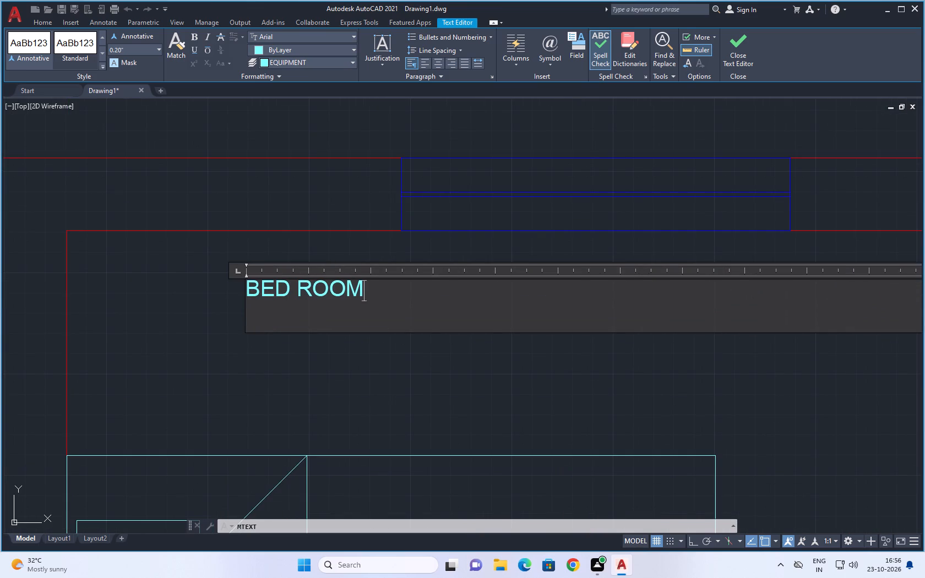
Add a dimension line beneath BED ROOM in the label, beginning with 11'6"X.
key(Return)
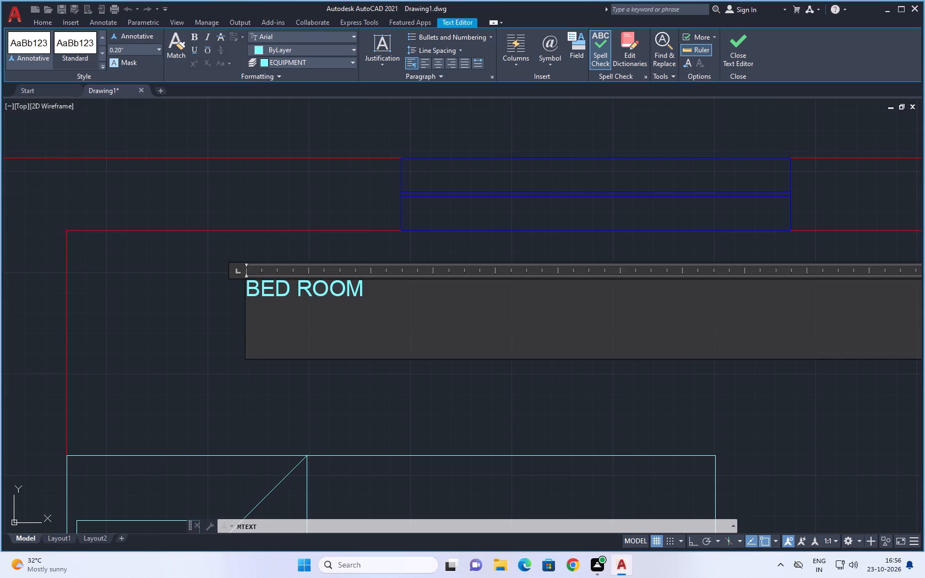
text(11)
key(apostrophe)
key(6)
key(shift+quotedbl)
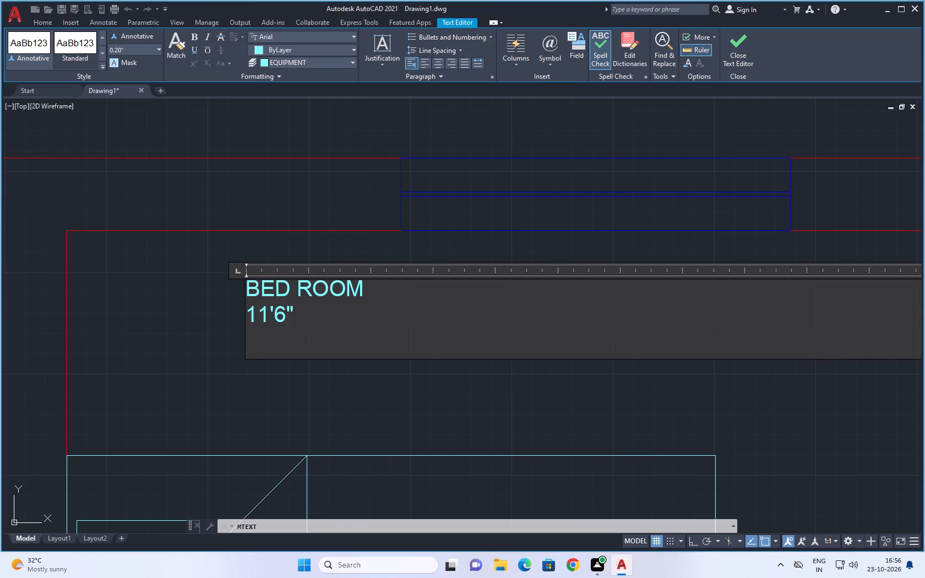
key(x)
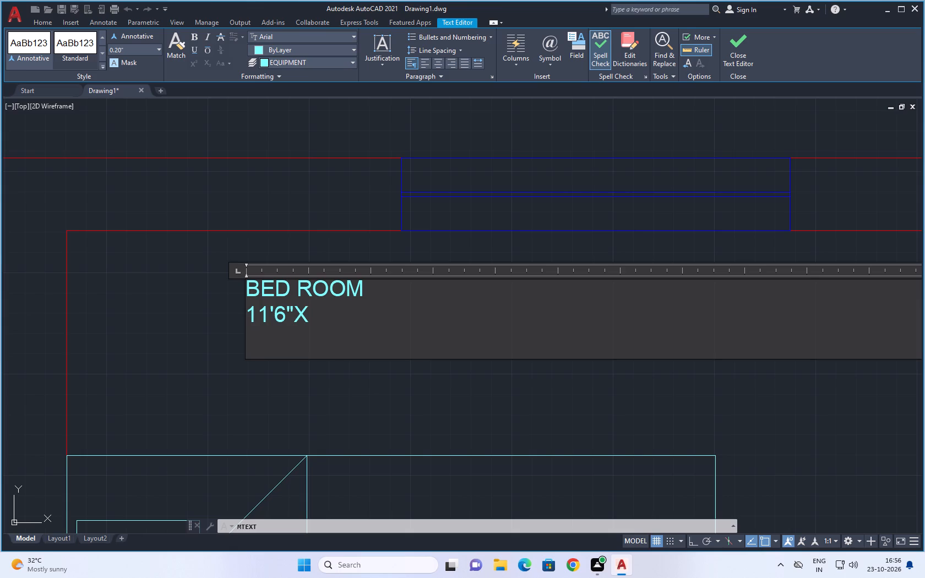
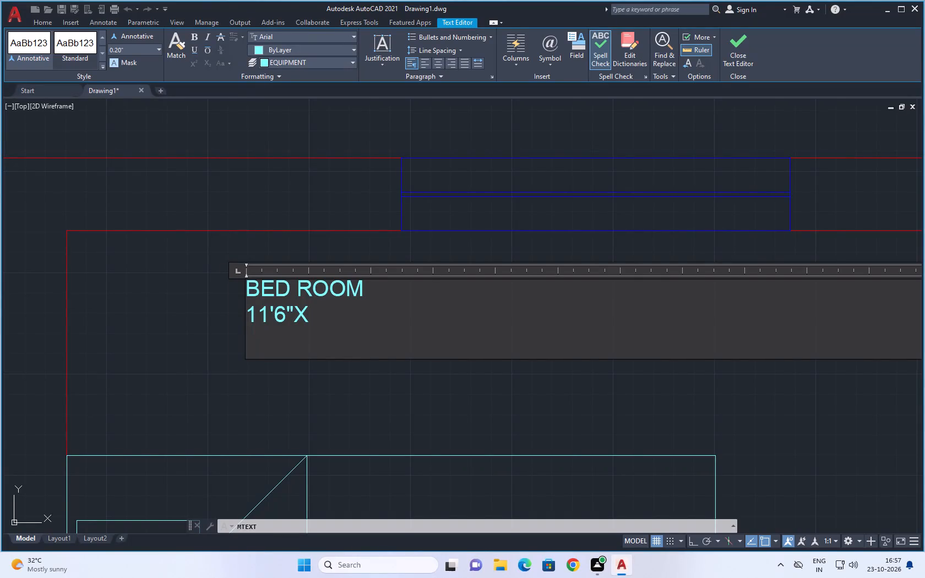
Complete the bedroom label's dimension line with 9'7.5" so it reads 11'6"X9'7.5", and finish the text.
text(9')
text(7.5)
key(shift+Return)
key(shift+quotedbl)
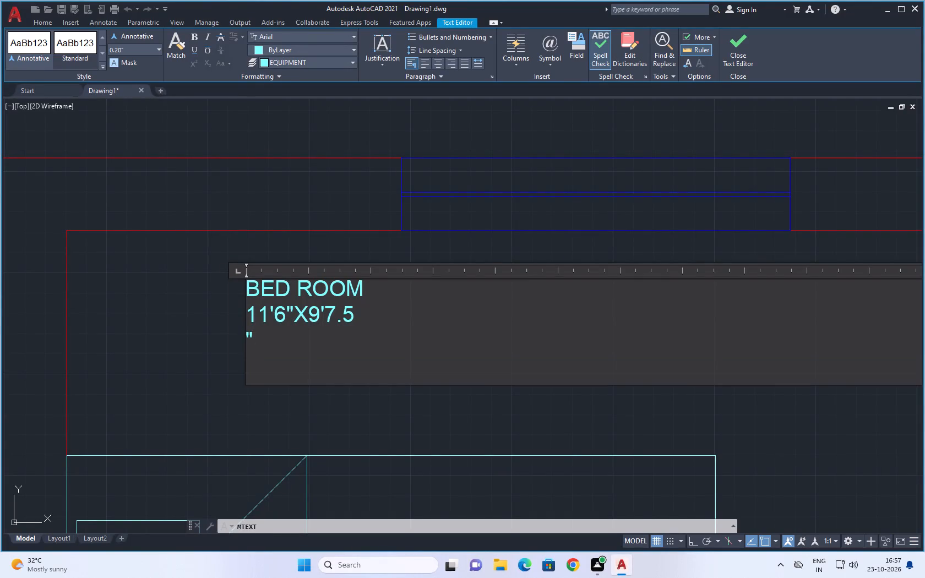
key(BackSpace)
key(BackSpace)
key(shift+quotedbl)
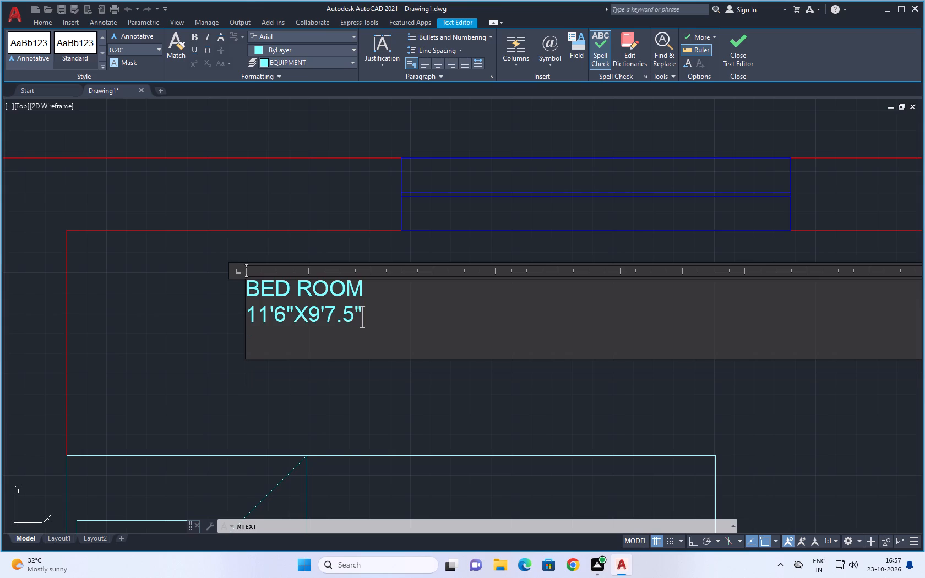
click(379, 384)
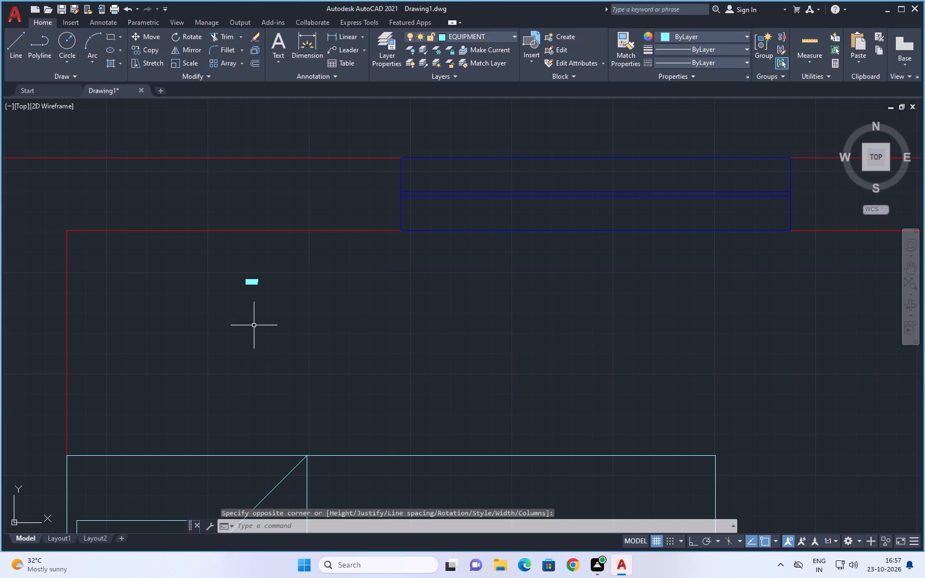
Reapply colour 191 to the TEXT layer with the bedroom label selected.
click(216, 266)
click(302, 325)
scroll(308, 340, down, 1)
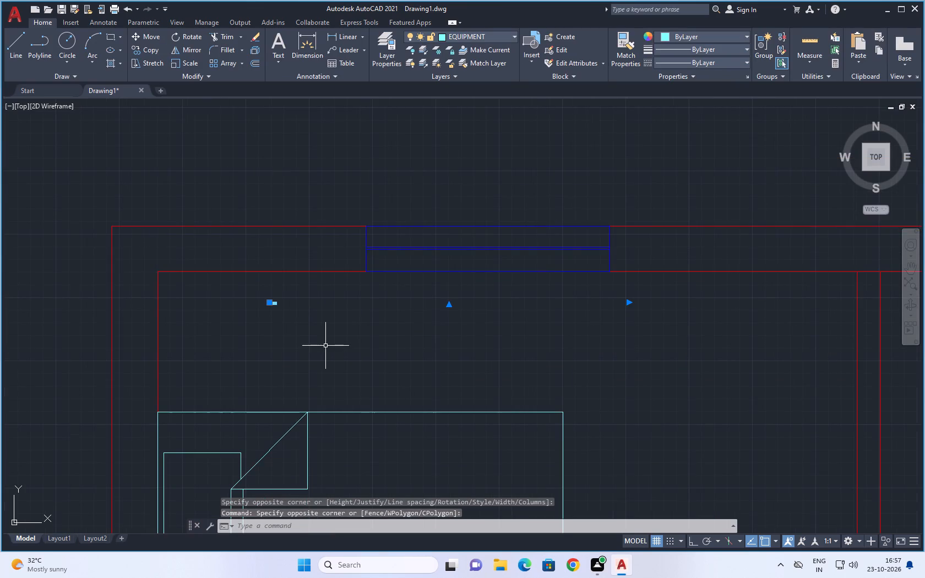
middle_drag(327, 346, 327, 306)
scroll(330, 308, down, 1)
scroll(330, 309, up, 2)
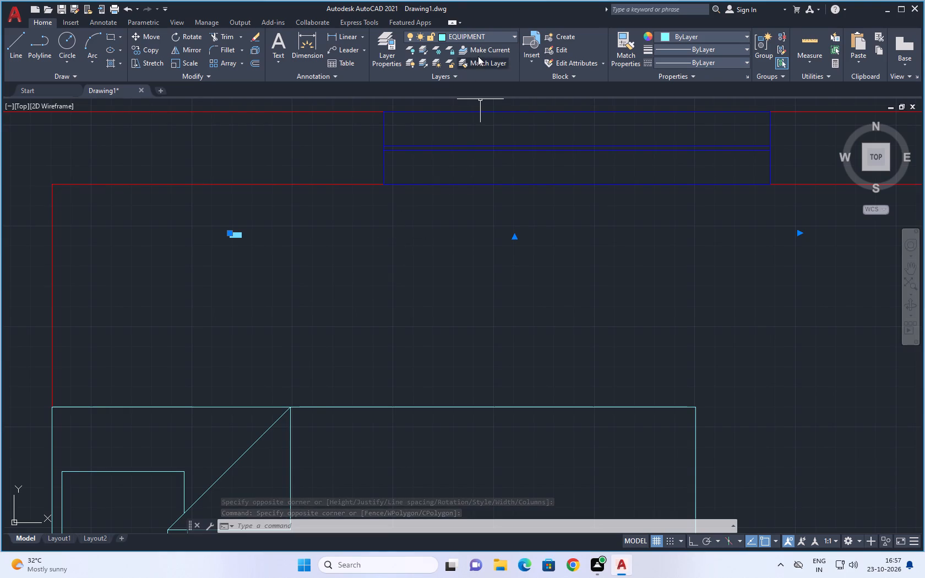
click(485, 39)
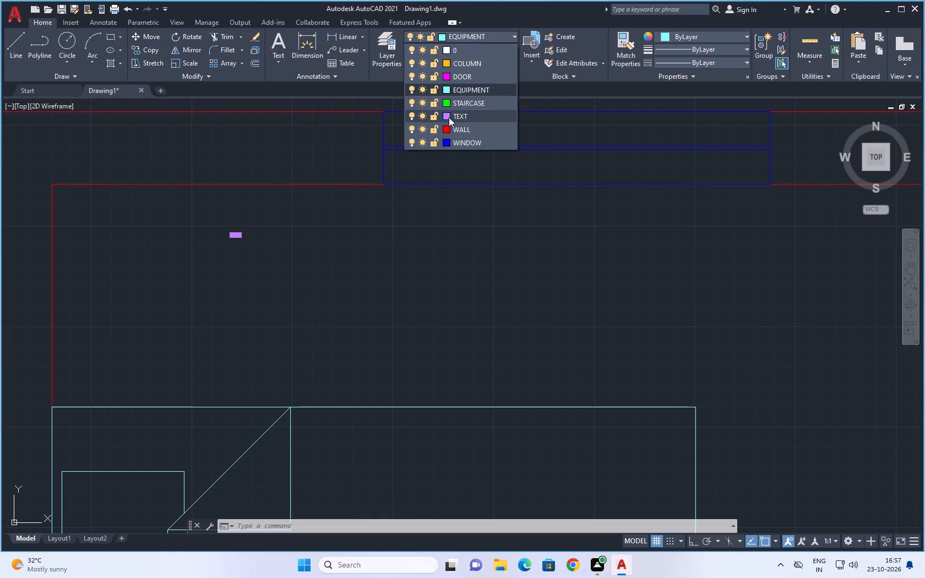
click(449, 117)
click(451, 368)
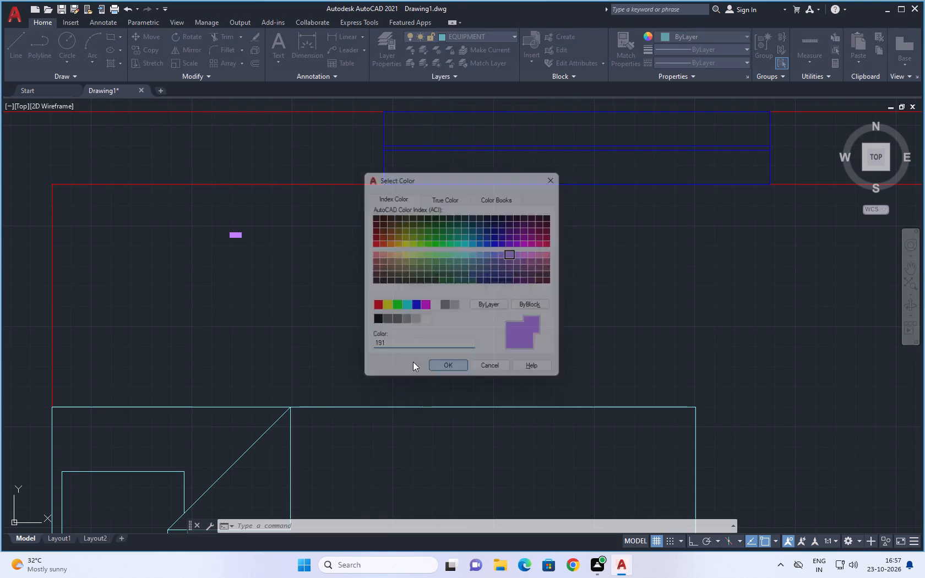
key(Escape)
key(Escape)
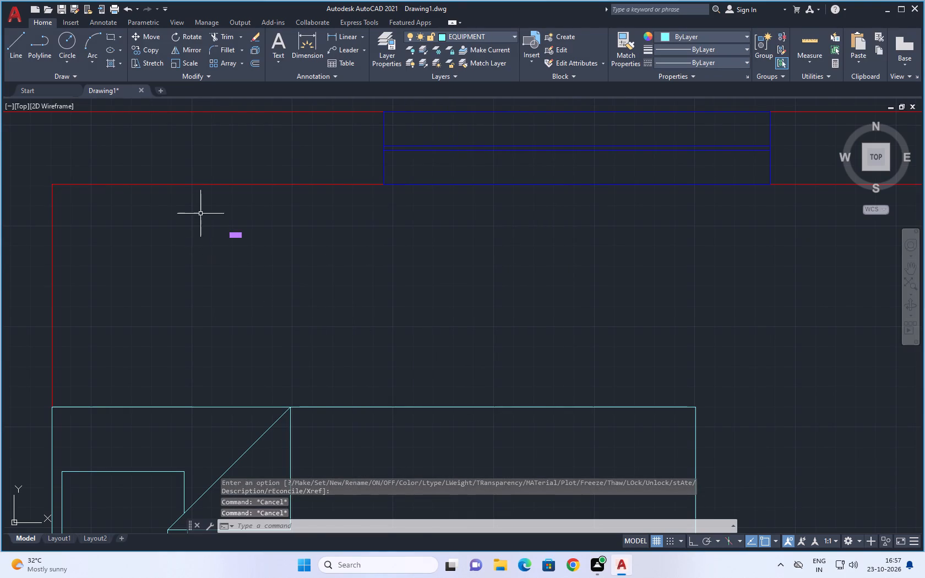
Open the full properties of the bedroom label.
click(200, 212)
right_click(281, 262)
click(282, 267)
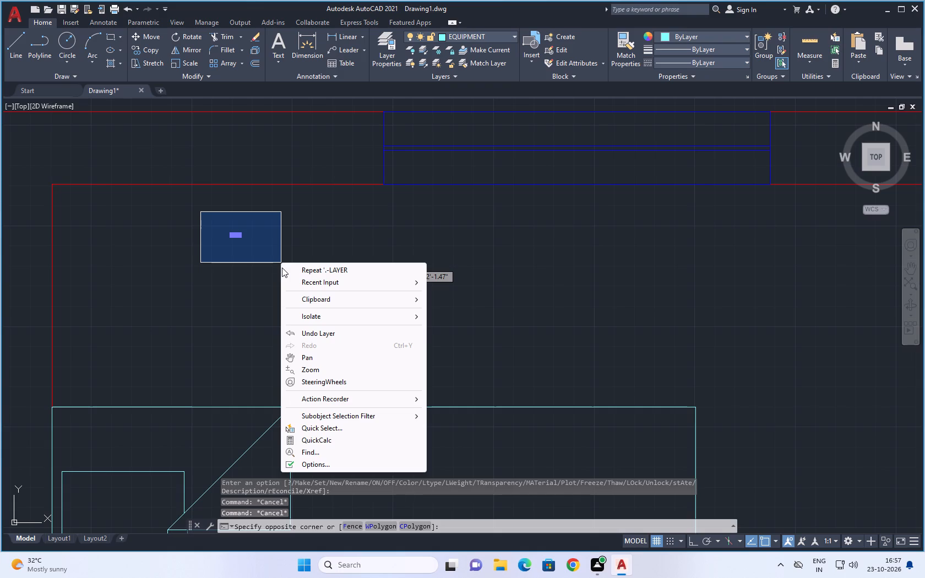
click(257, 279)
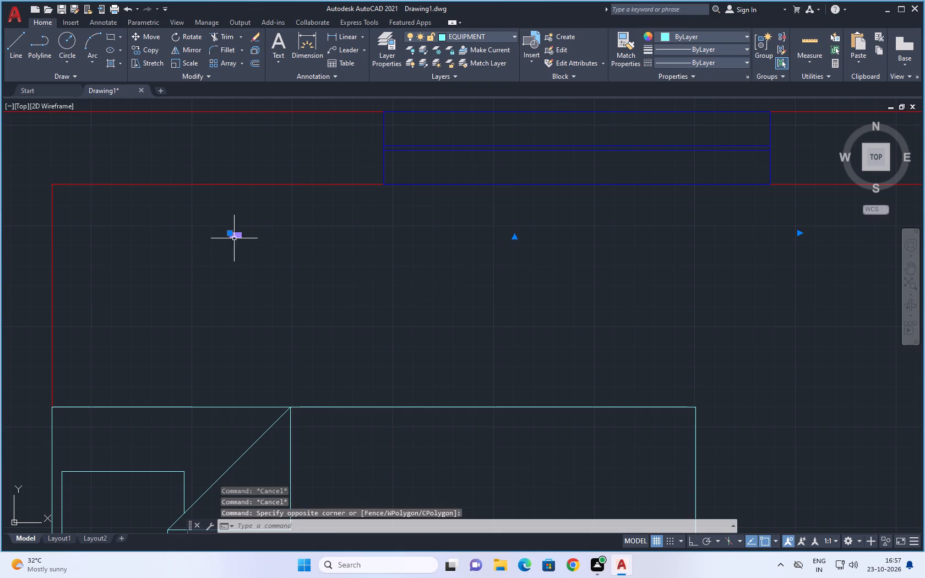
right_click(286, 238)
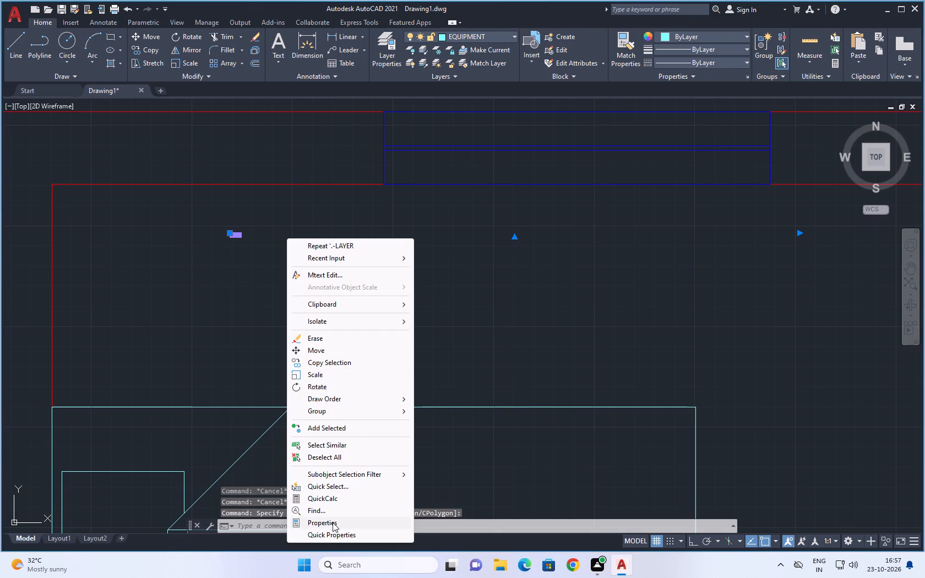
click(333, 522)
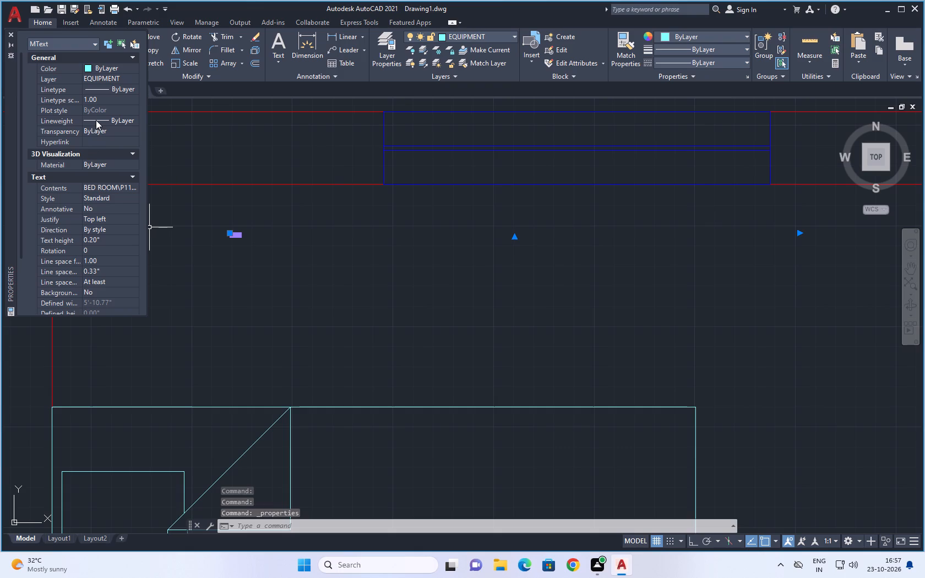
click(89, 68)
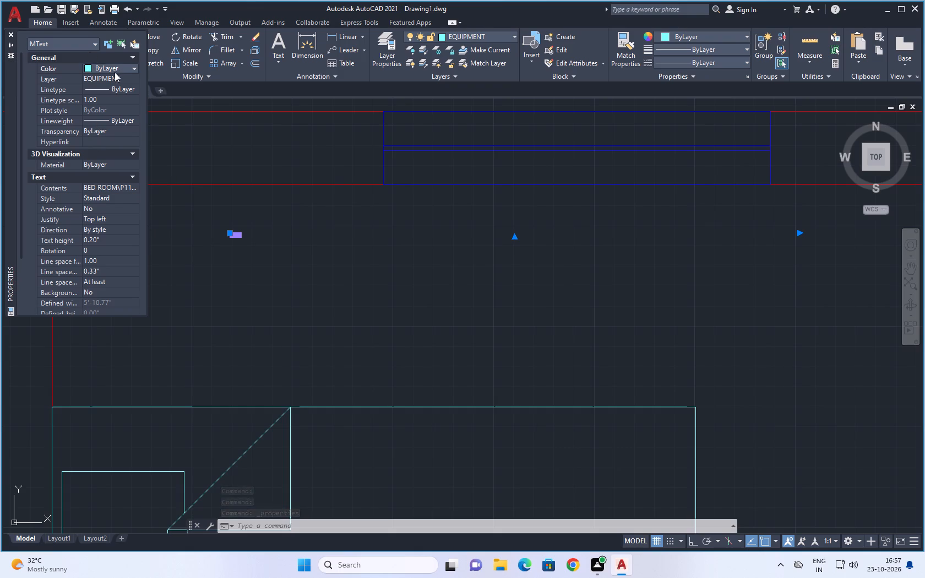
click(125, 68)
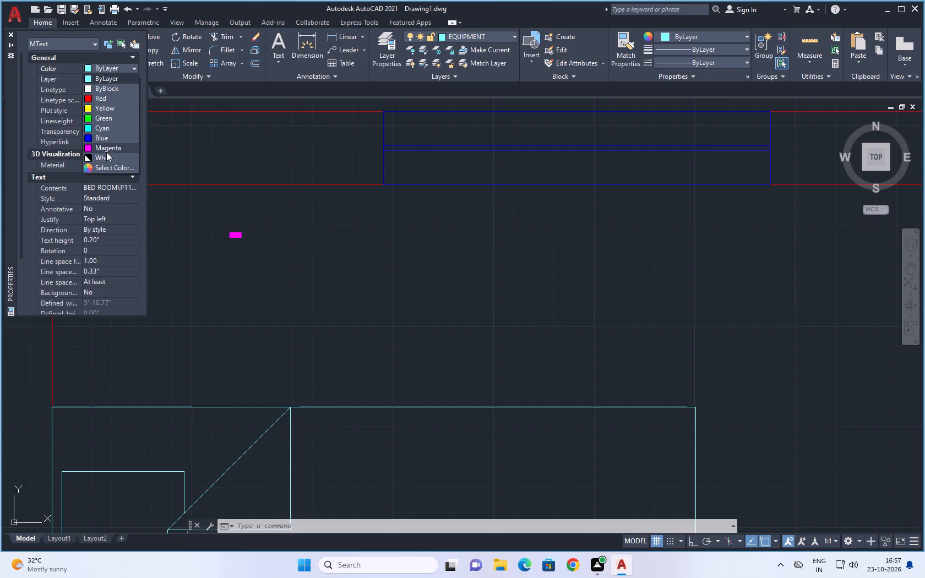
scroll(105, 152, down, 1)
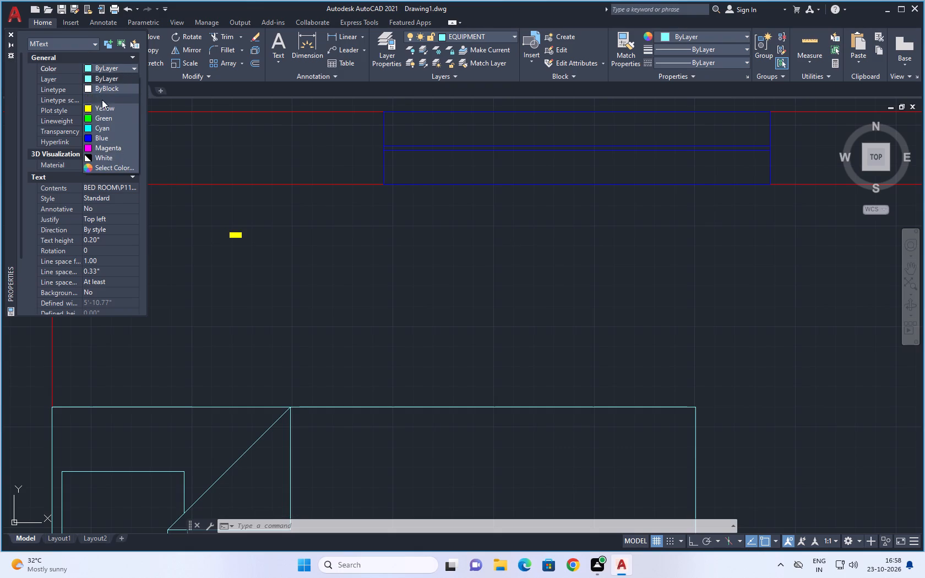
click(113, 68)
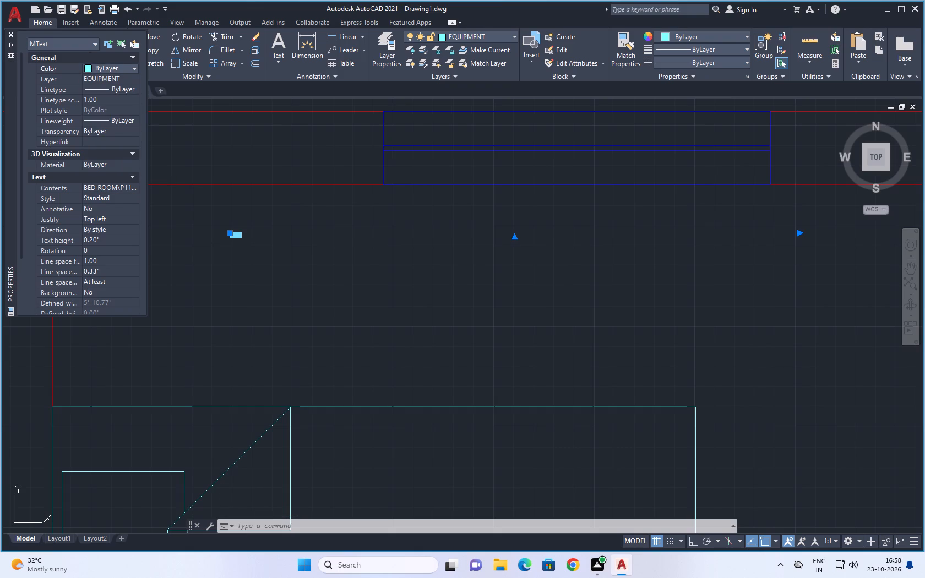
Set the bedroom label's text height to 8" and deselect it.
click(111, 242)
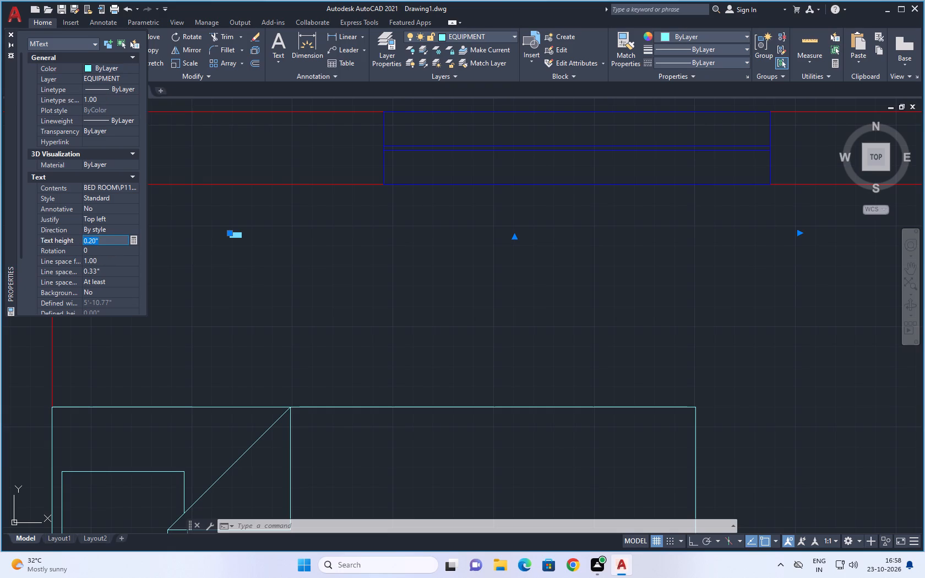
key(8)
key(Return)
scroll(153, 264, down, 1)
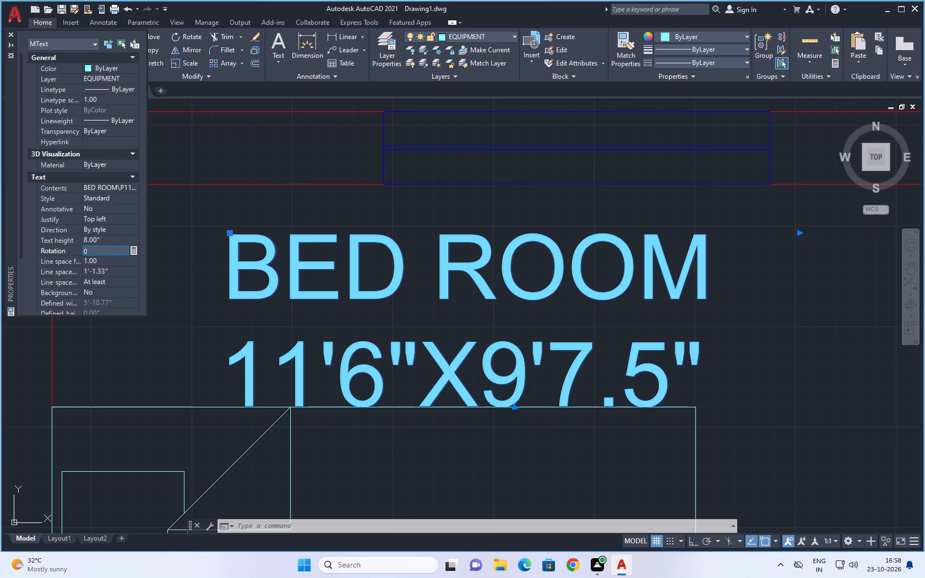
scroll(224, 285, down, 1)
key(Escape)
key(Escape)
Move the bedroom label onto the TEXT layer and deselect it.
middle_drag(417, 315, 417, 314)
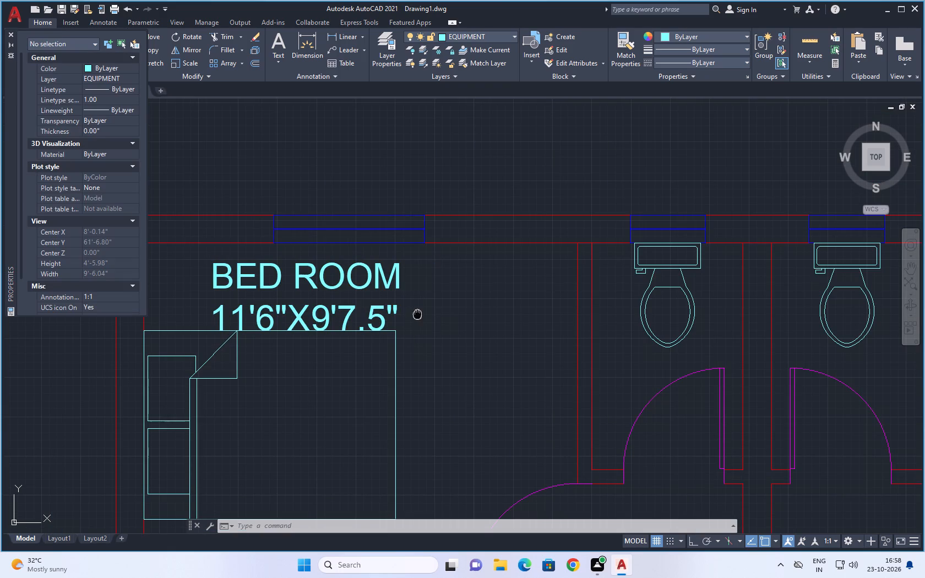
middle_drag(417, 314, 418, 299)
scroll(420, 299, down, 2)
middle_drag(420, 299, 401, 266)
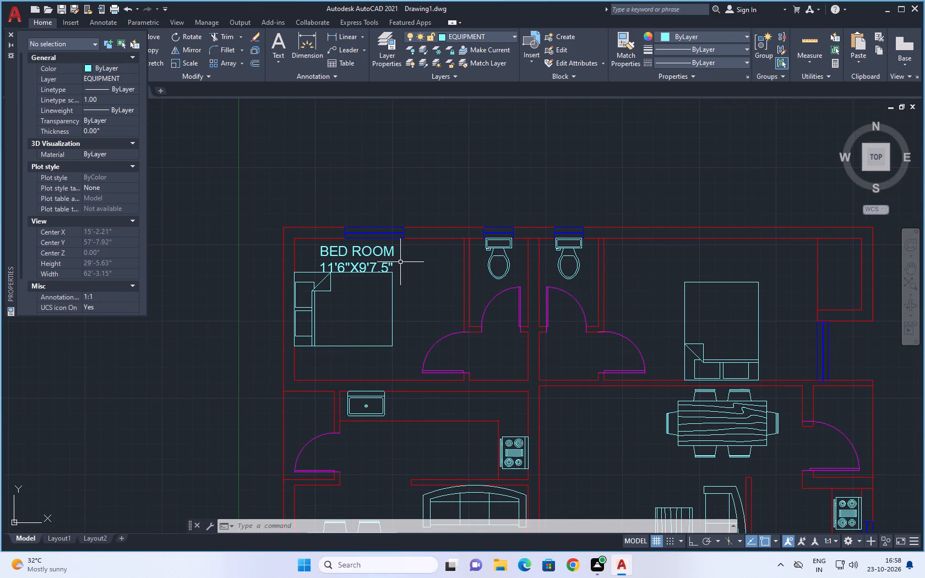
click(390, 253)
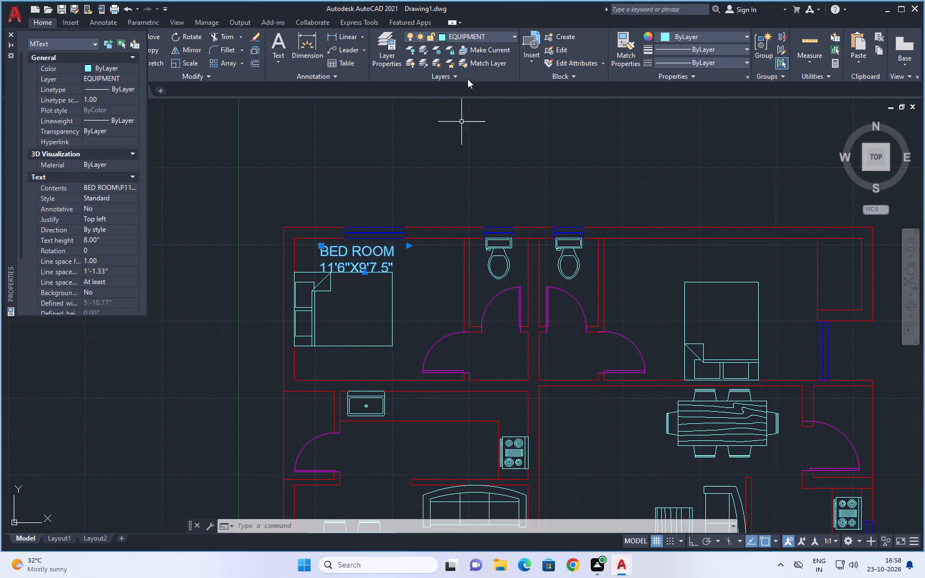
click(493, 35)
click(501, 115)
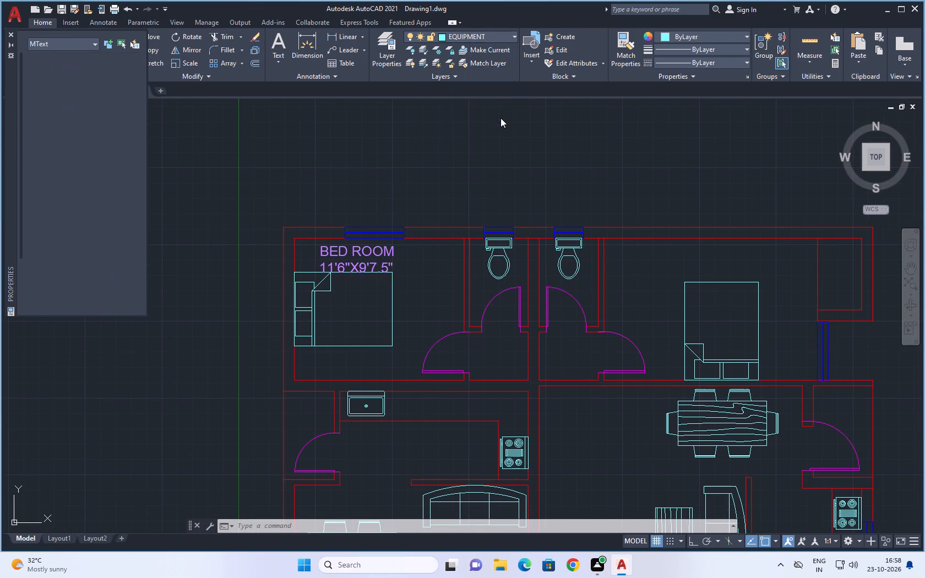
click(460, 159)
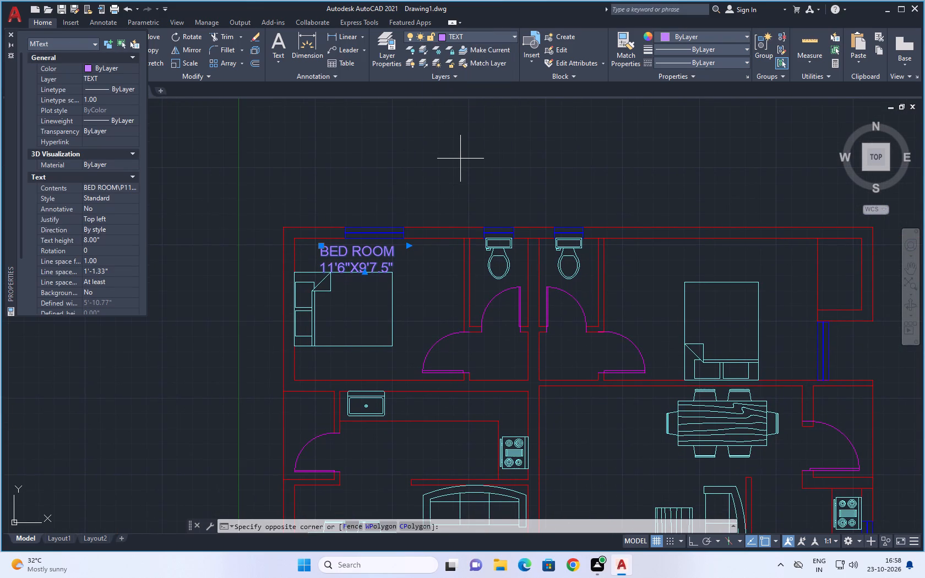
key(Escape)
key(Escape)
key(Escape)
Make TEXT the current layer with nothing selected.
middle_drag(459, 171, 417, 118)
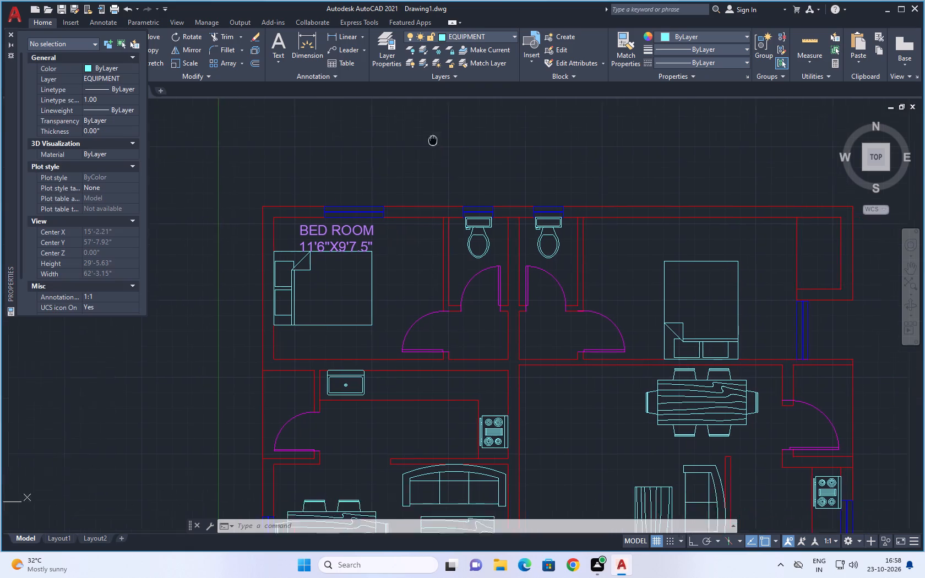
middle_drag(417, 118, 405, 101)
scroll(411, 162, down, 1)
middle_drag(403, 193, 378, 269)
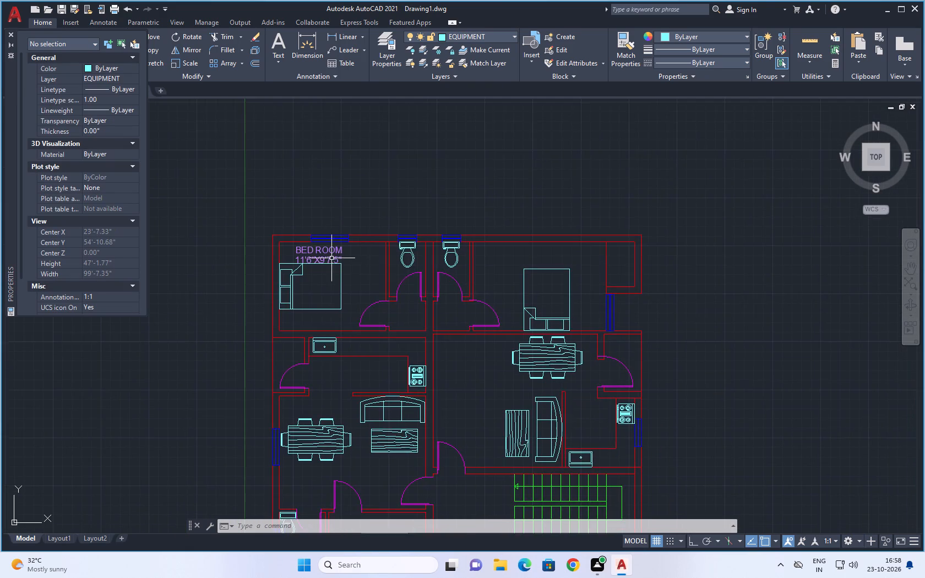
scroll(331, 258, up, 1)
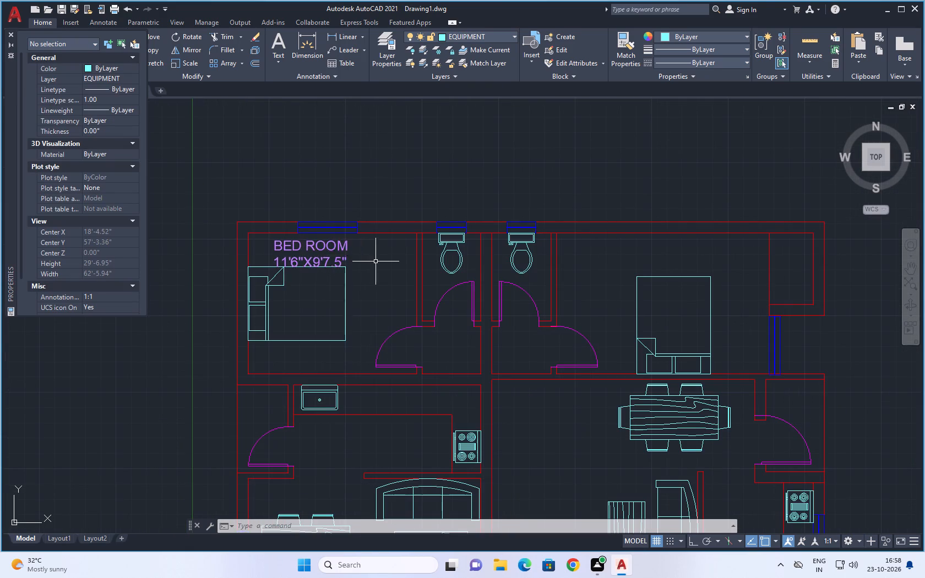
scroll(376, 261, down, 2)
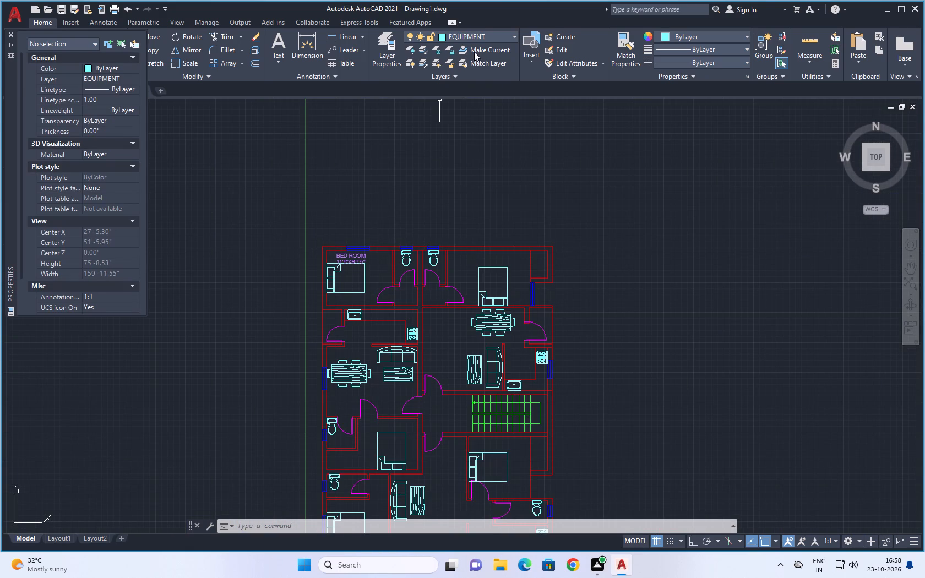
click(493, 36)
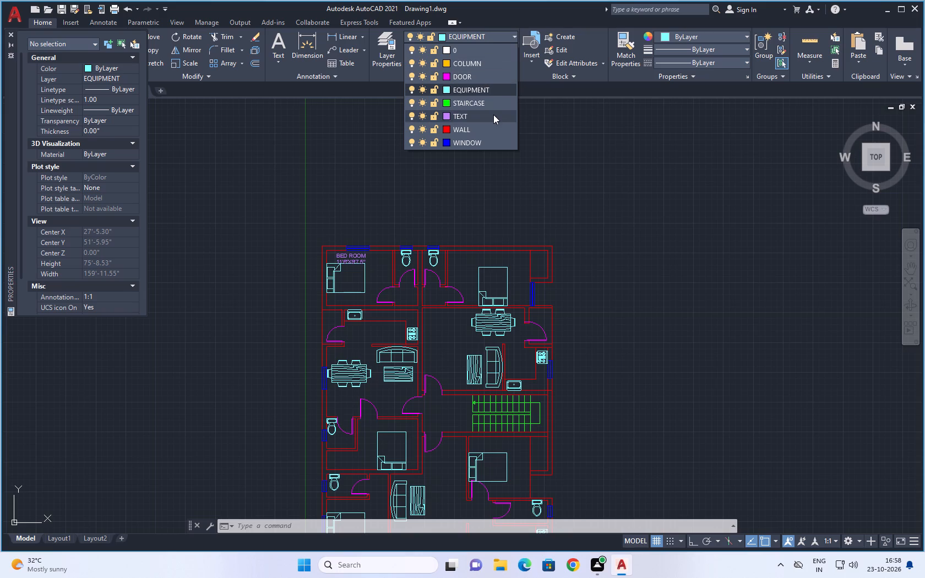
click(493, 114)
Close the object properties display.
middle_drag(351, 177, 365, 142)
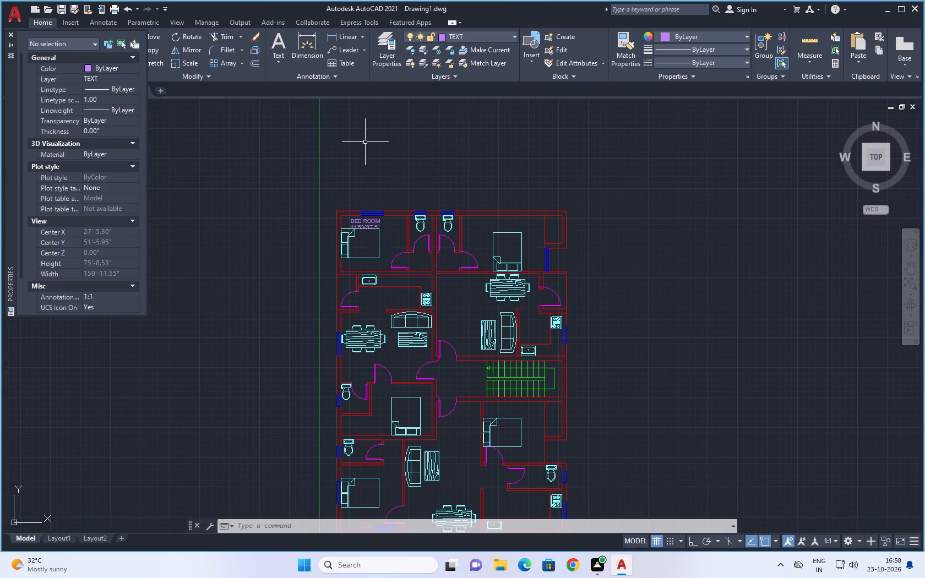
click(10, 30)
click(9, 36)
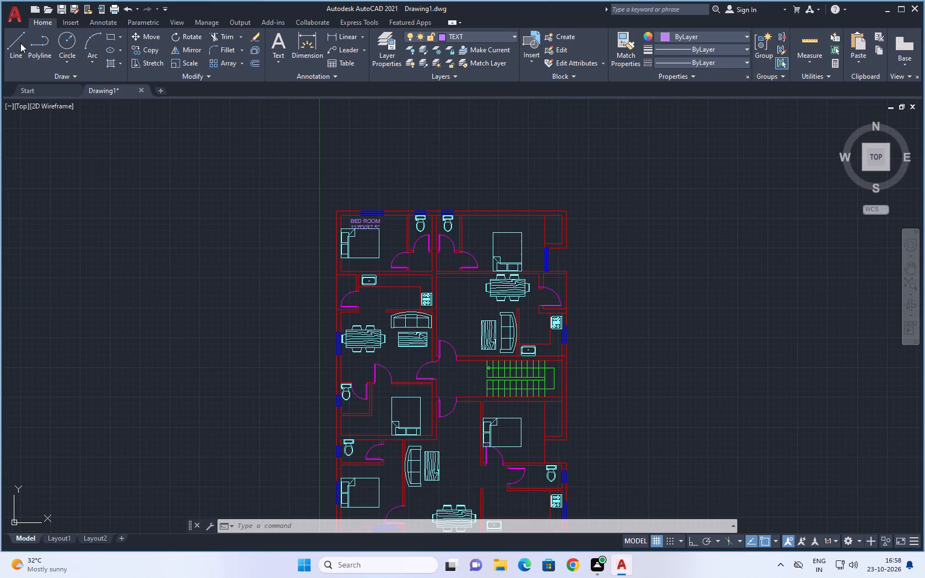
Change the TEXT layer's colour to index colour 241.
middle_drag(269, 210, 198, 193)
scroll(270, 200, up, 2)
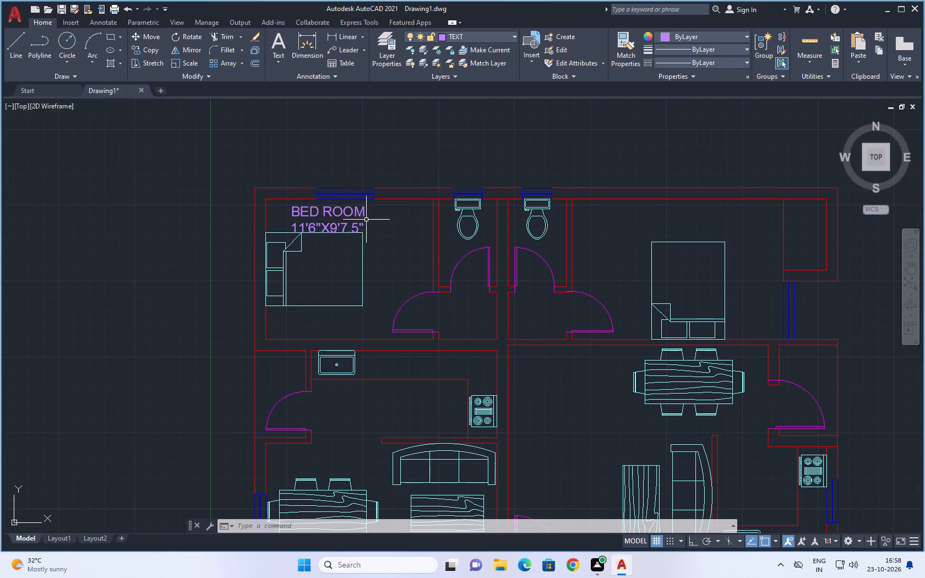
click(353, 214)
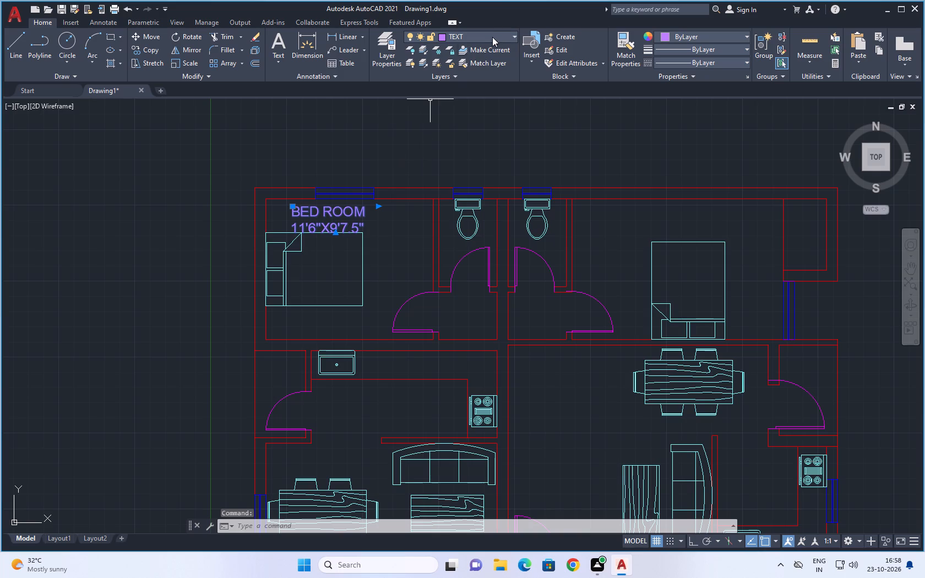
click(492, 34)
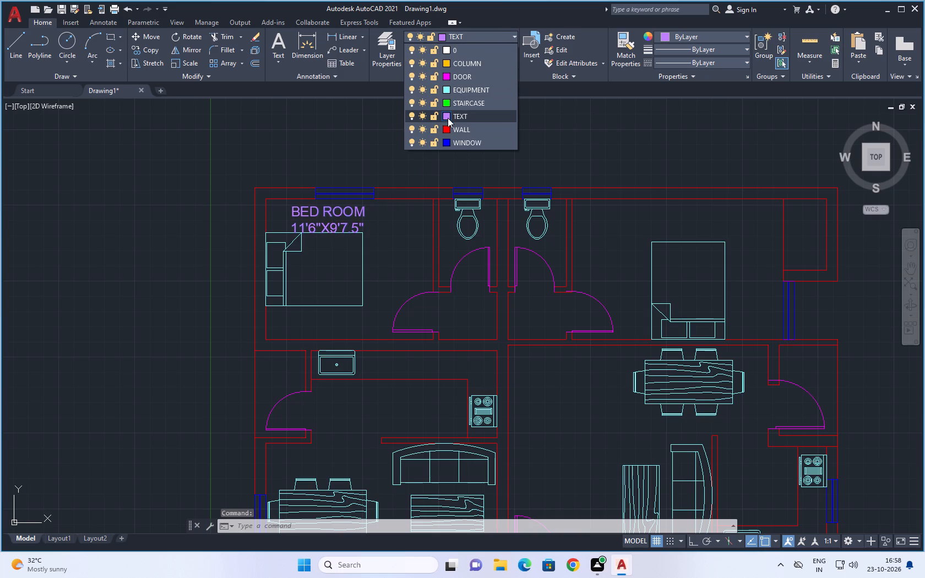
click(448, 118)
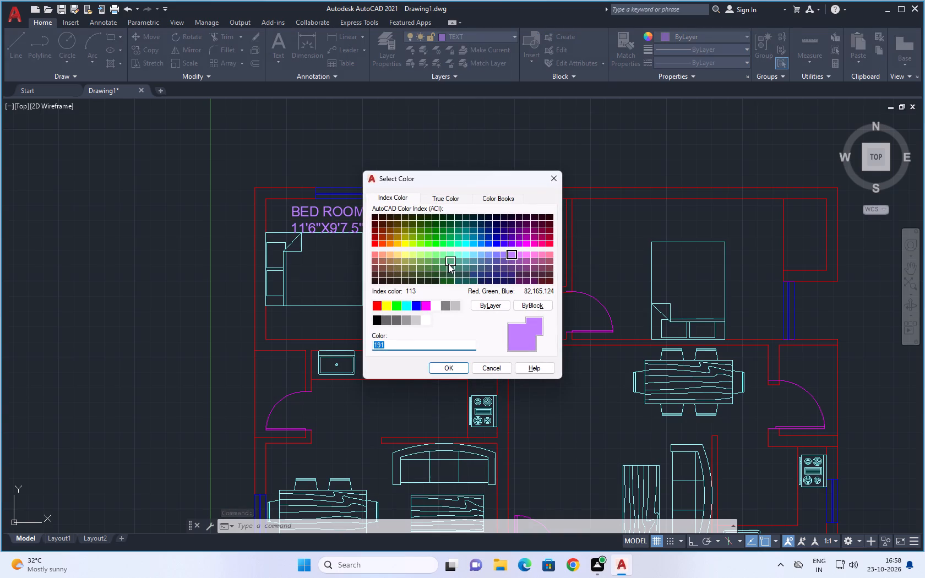
click(549, 254)
click(451, 365)
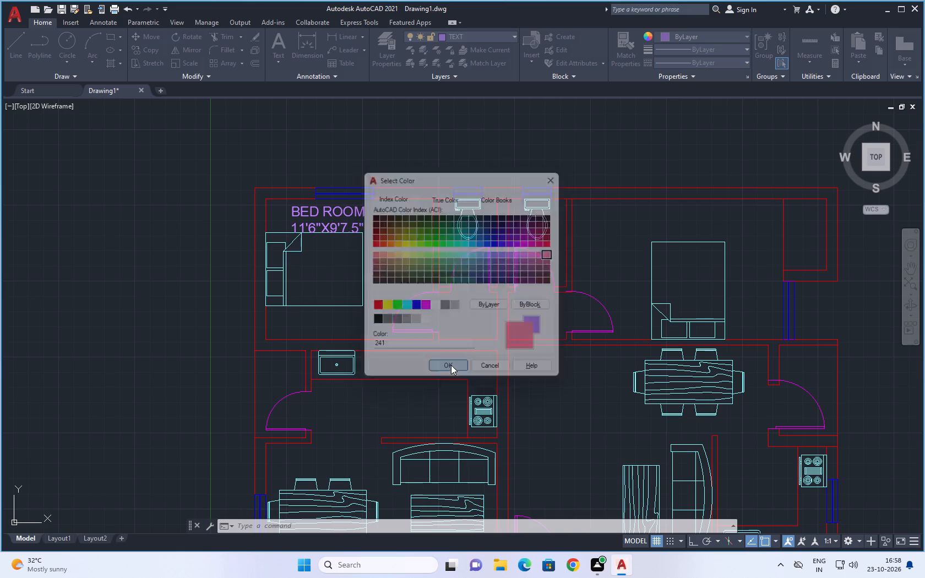
Move the upper-left bedroom's label slightly upward, clear of the bed.
click(386, 157)
key(Escape)
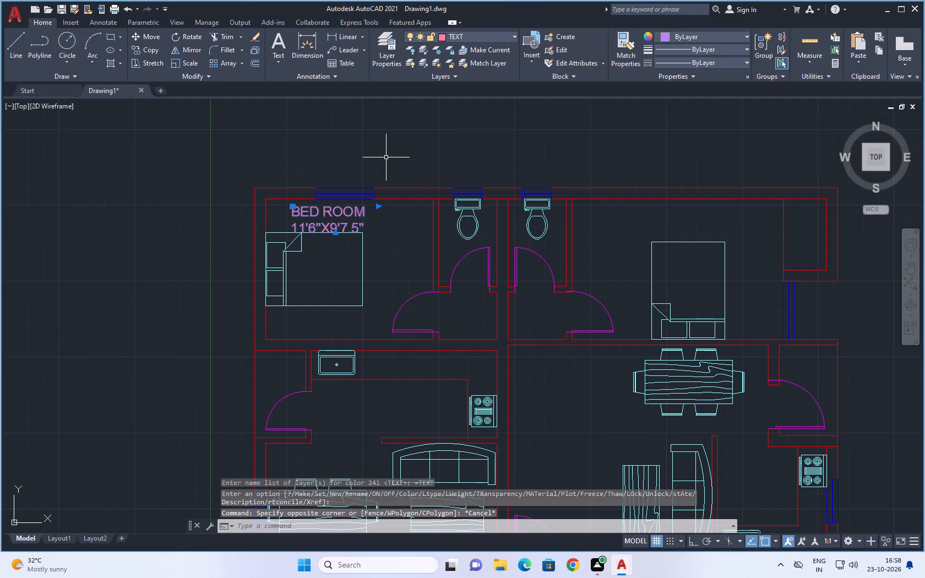
key(Escape)
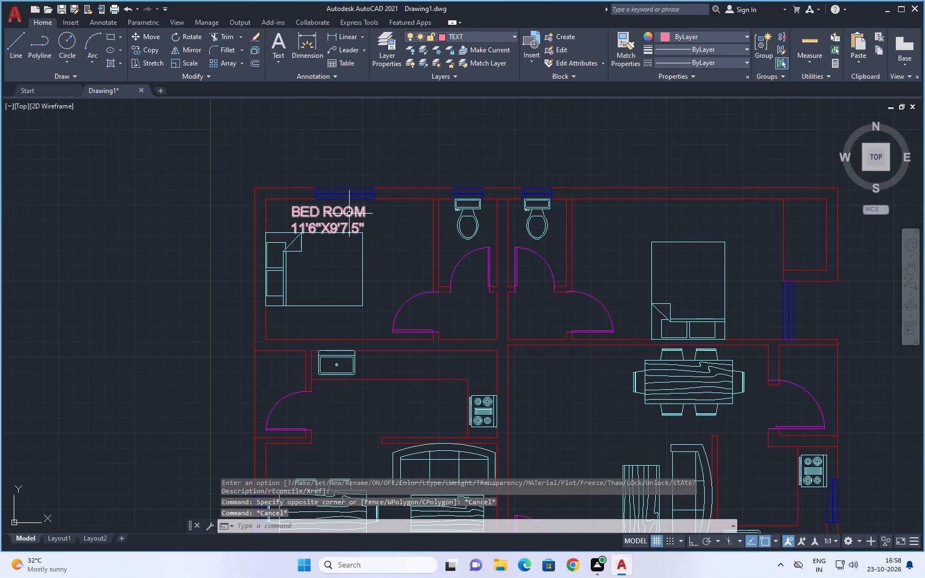
click(349, 214)
scroll(336, 224, up, 2)
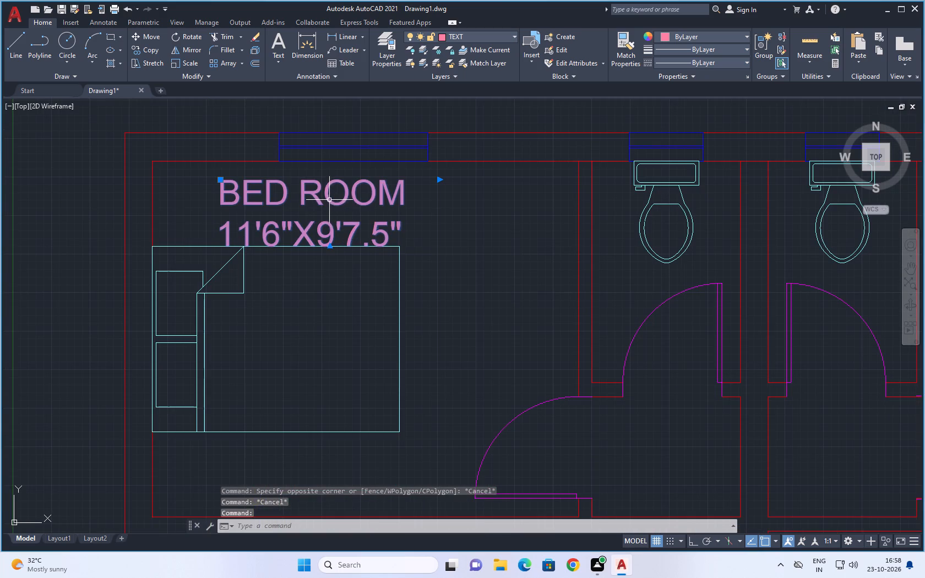
drag(327, 199, 327, 189)
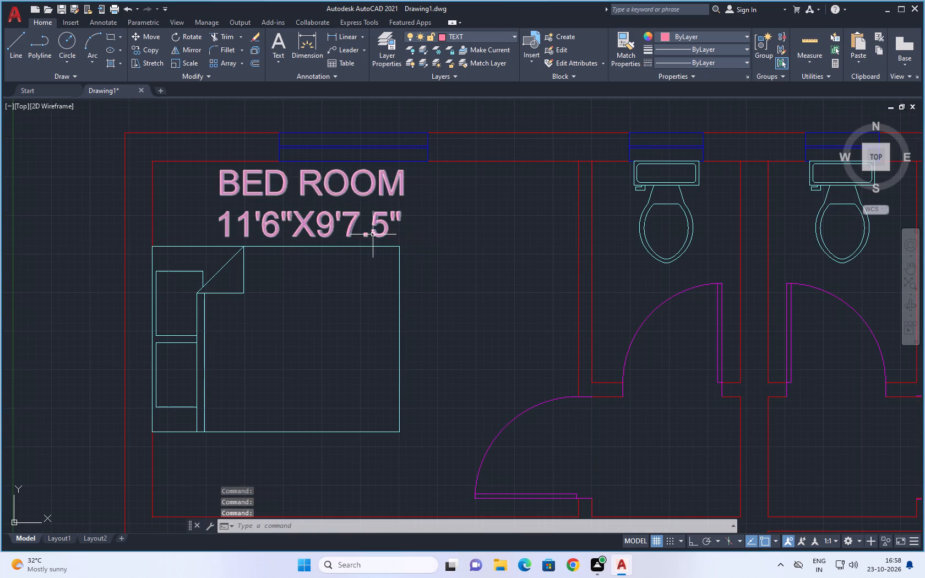
Start copying the bedroom label from its upper-left corner and place a copy in the upper-left kitchen, beside the stove.
scroll(395, 244, down, 1)
middle_drag(407, 246, 369, 203)
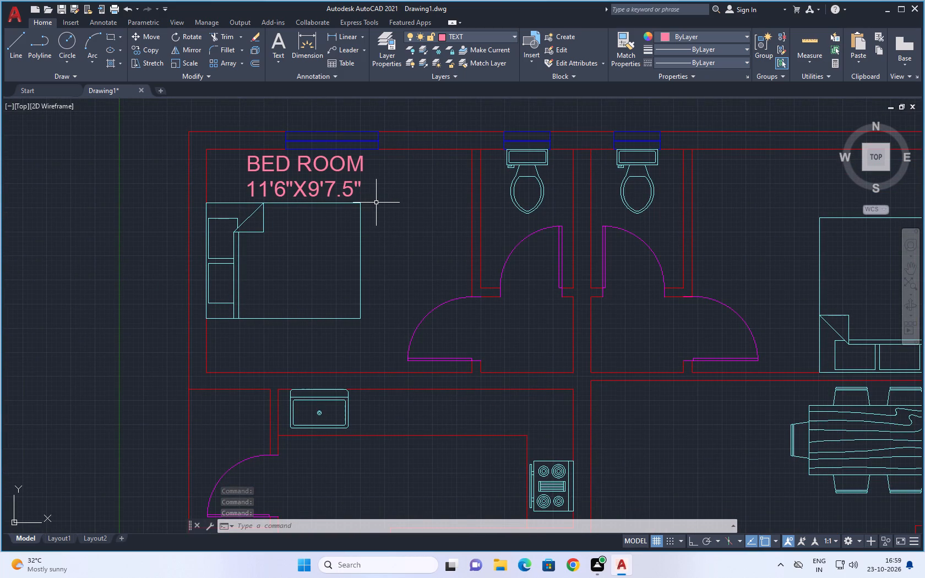
click(313, 162)
key(c)
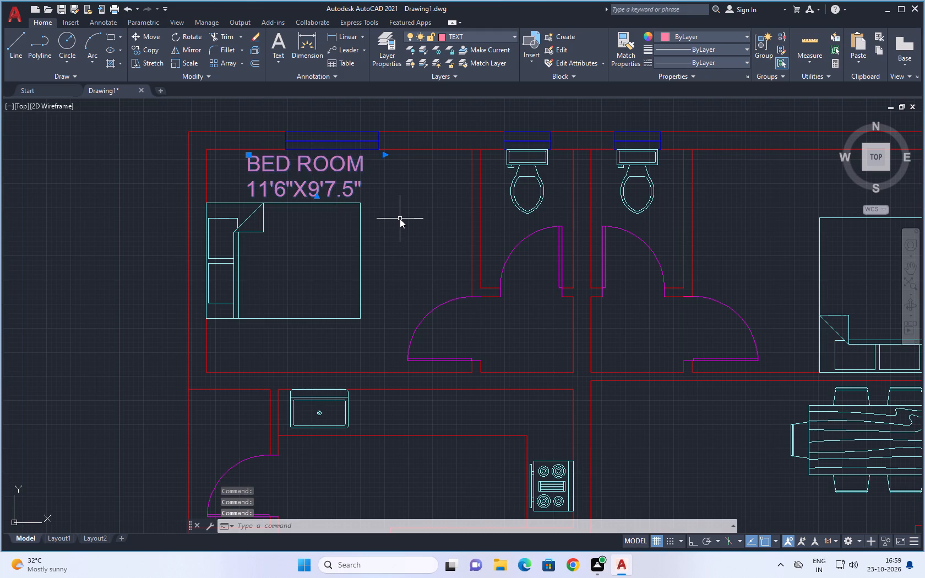
text(O)
key(space)
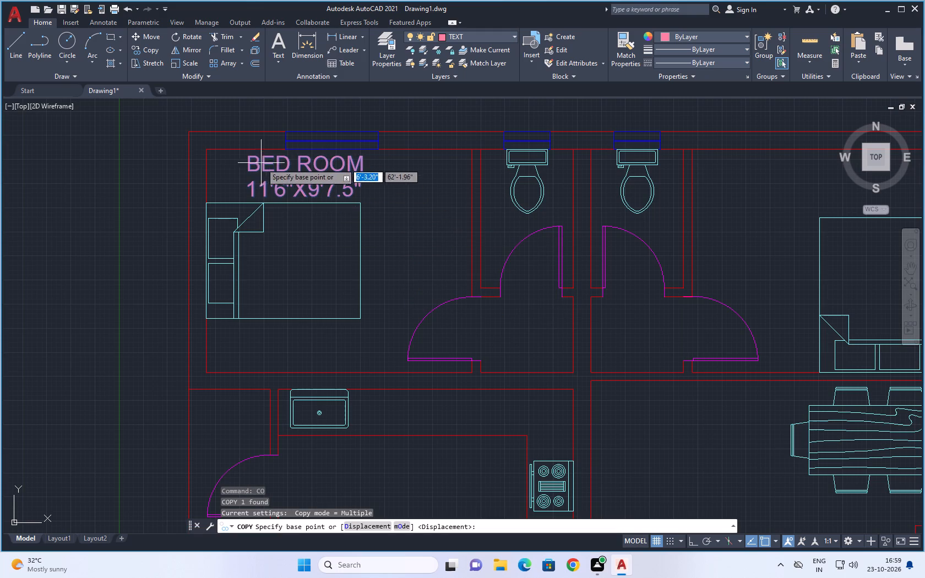
click(251, 156)
scroll(388, 320, down, 2)
middle_drag(357, 314, 345, 273)
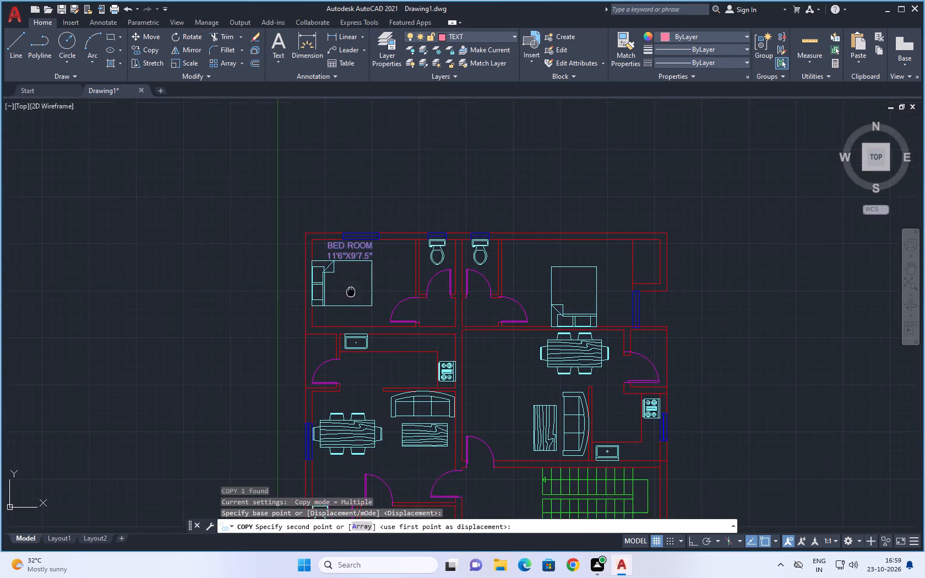
middle_drag(345, 273, 334, 235)
scroll(367, 304, up, 3)
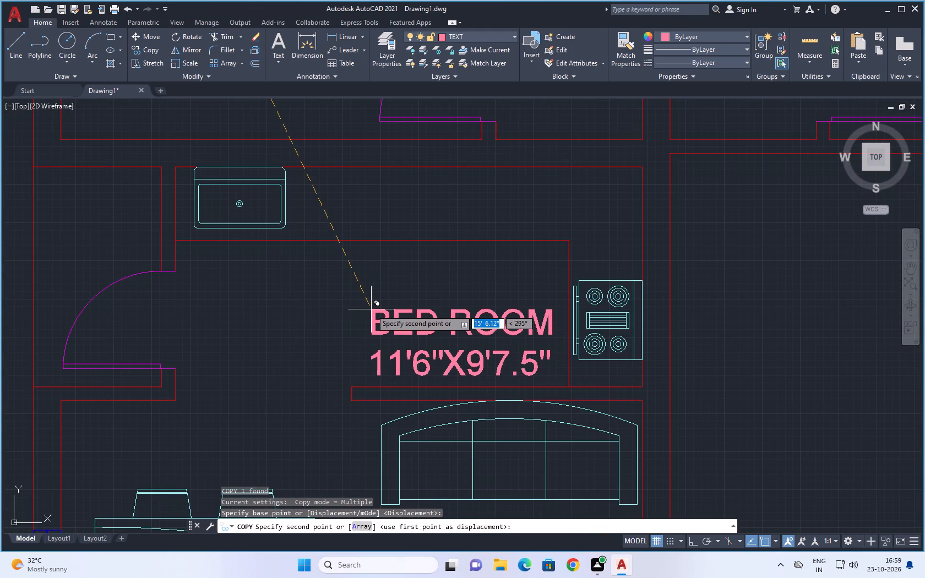
click(371, 309)
Place label copies in the small space with a door beside the upper-left kitchen and in the adjoining living and dining hall, below the sofa.
scroll(148, 278, down, 1)
middle_drag(194, 308, 439, 337)
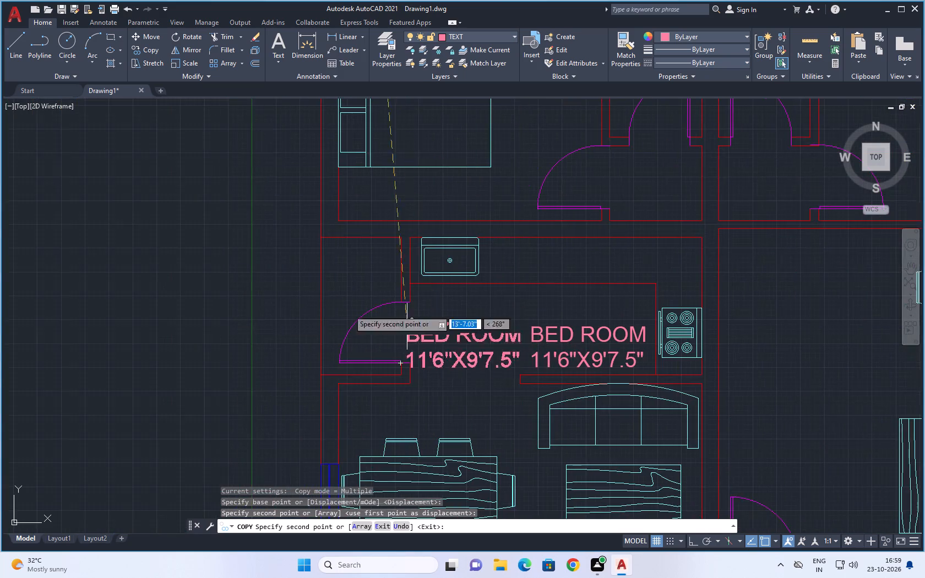
scroll(320, 275, up, 4)
click(314, 207)
scroll(380, 276, down, 4)
scroll(437, 317, down, 2)
middle_drag(459, 336, 370, 159)
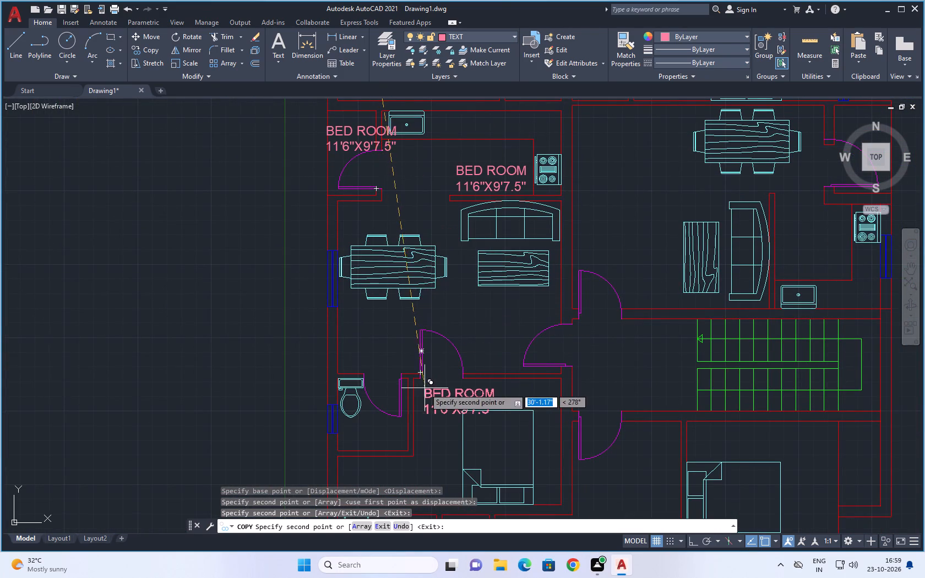
scroll(425, 391, down, 1)
middle_drag(425, 373, 400, 302)
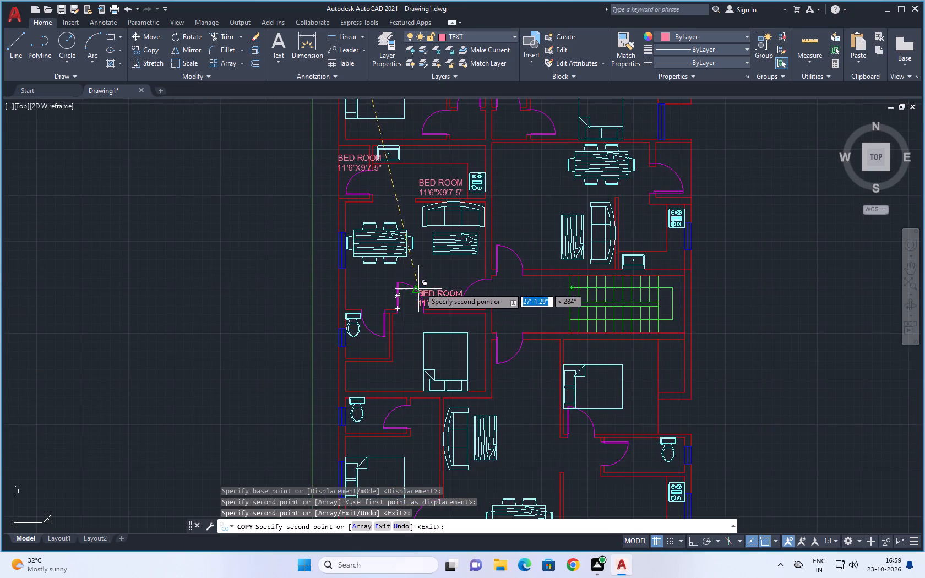
scroll(422, 281, up, 2)
click(399, 237)
Place label copies above the bed in the bedroom below the hall and in the neighbouring toilet, below the WC.
scroll(402, 303, down, 2)
middle_drag(402, 290, 402, 276)
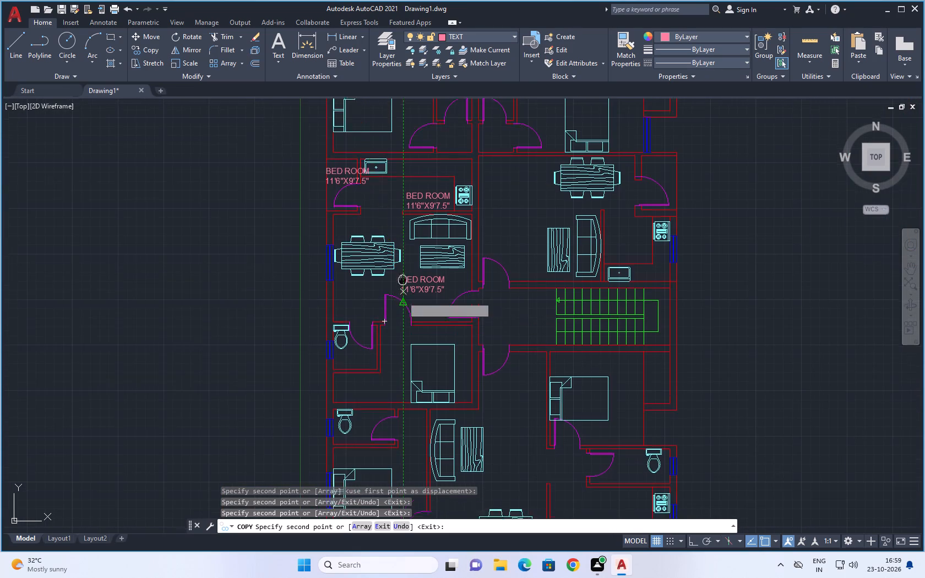
middle_drag(402, 276, 394, 203)
scroll(407, 248, up, 4)
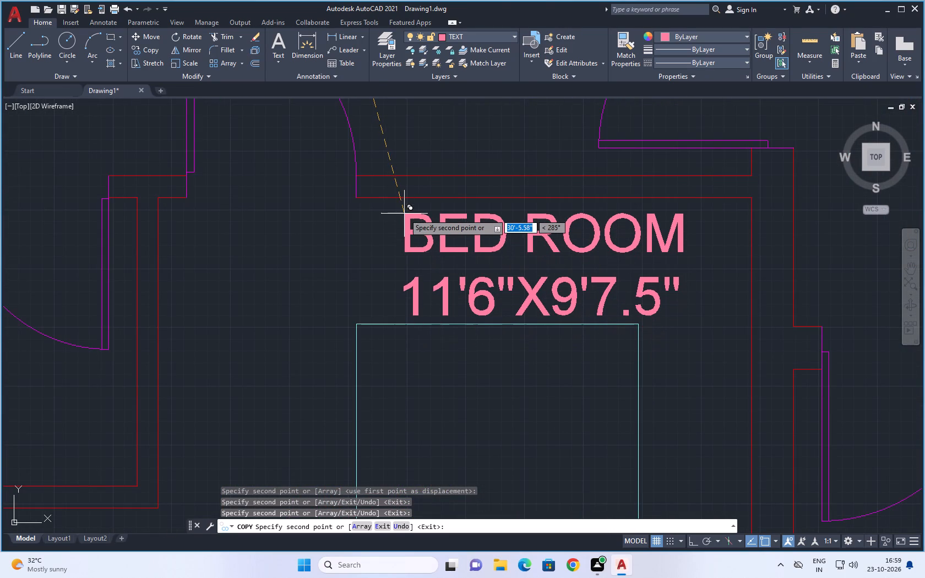
click(388, 209)
scroll(407, 247, down, 3)
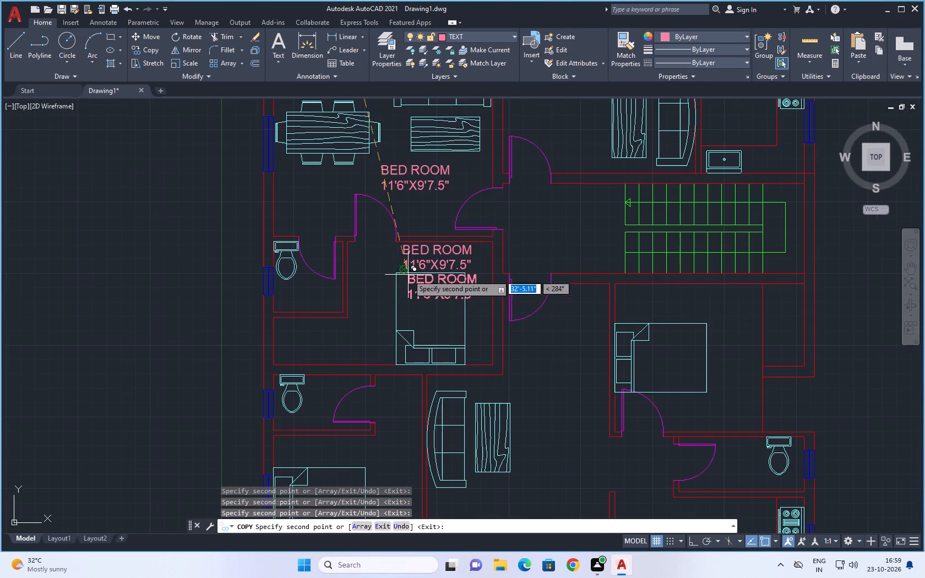
scroll(260, 281, up, 3)
scroll(312, 291, up, 2)
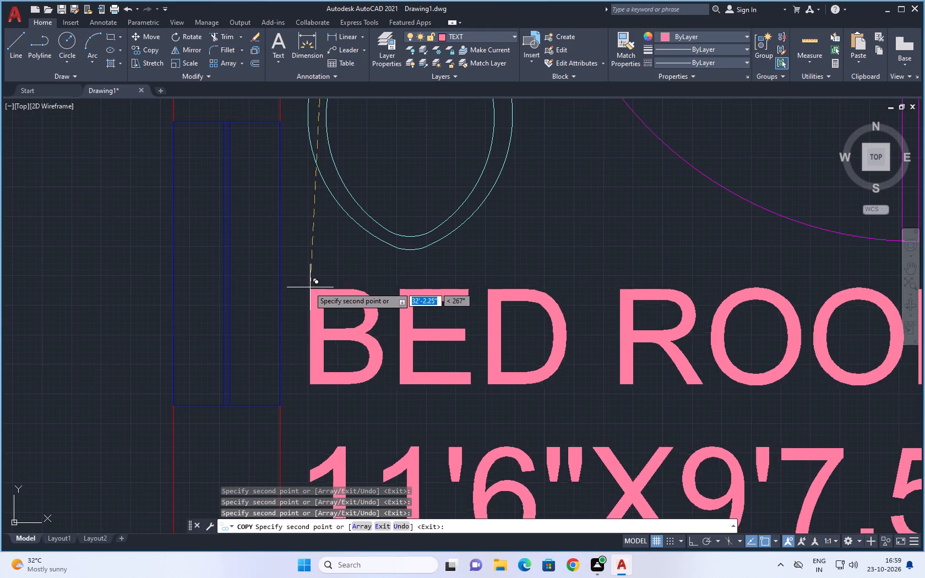
click(301, 280)
Place label copies below the bed in the plan's lower-left bedroom and beside the WC in the toilet above it.
scroll(379, 297, down, 5)
middle_drag(454, 313, 453, 311)
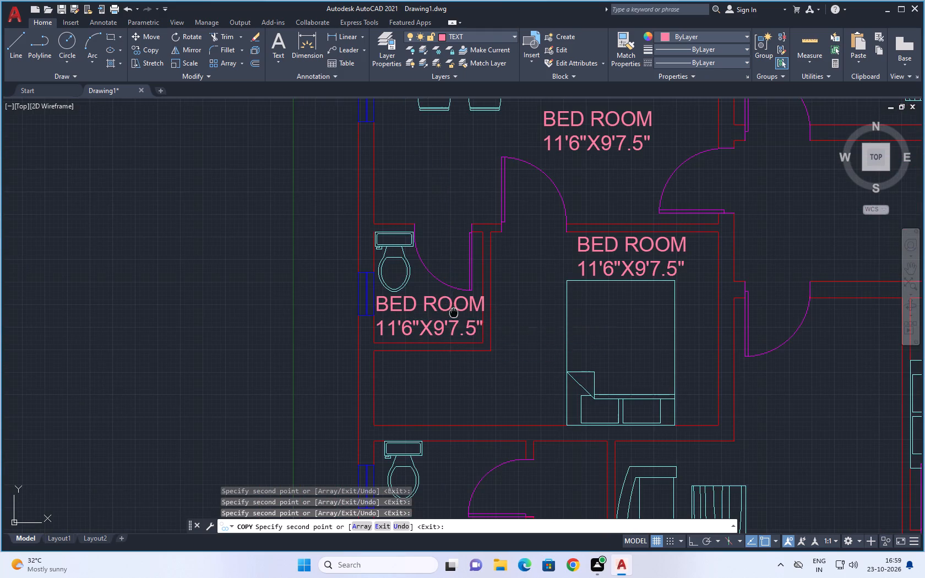
middle_drag(453, 311, 393, 151)
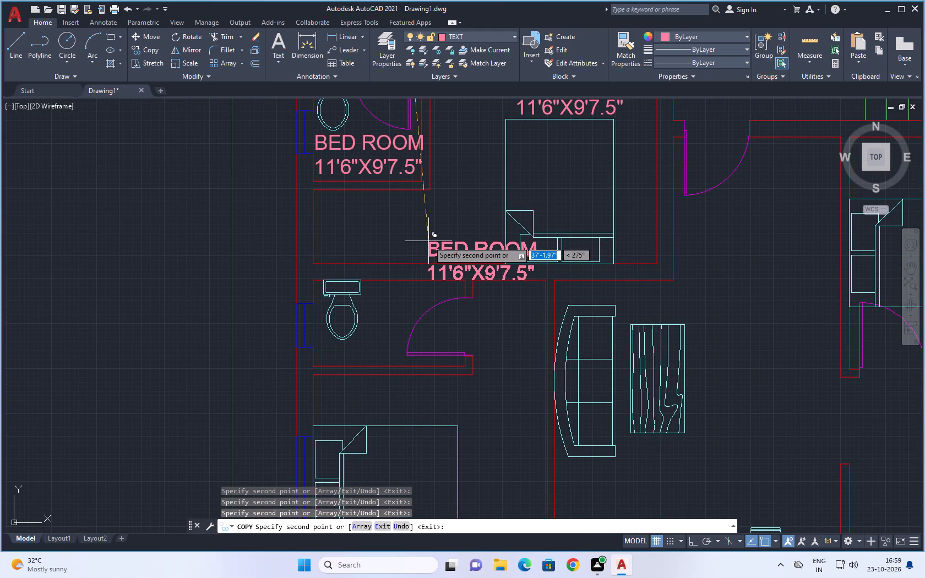
scroll(445, 320, down, 2)
middle_drag(442, 293, 419, 217)
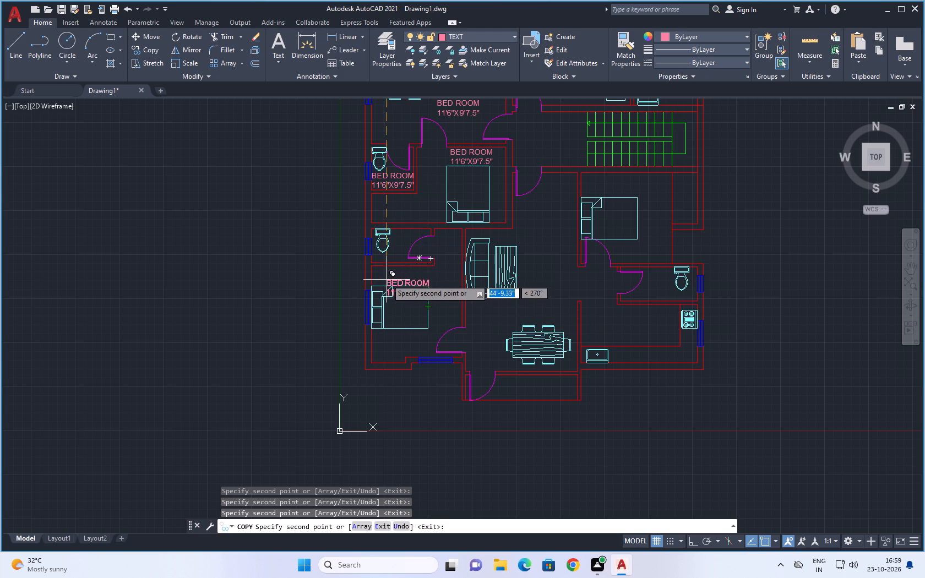
scroll(386, 279, up, 2)
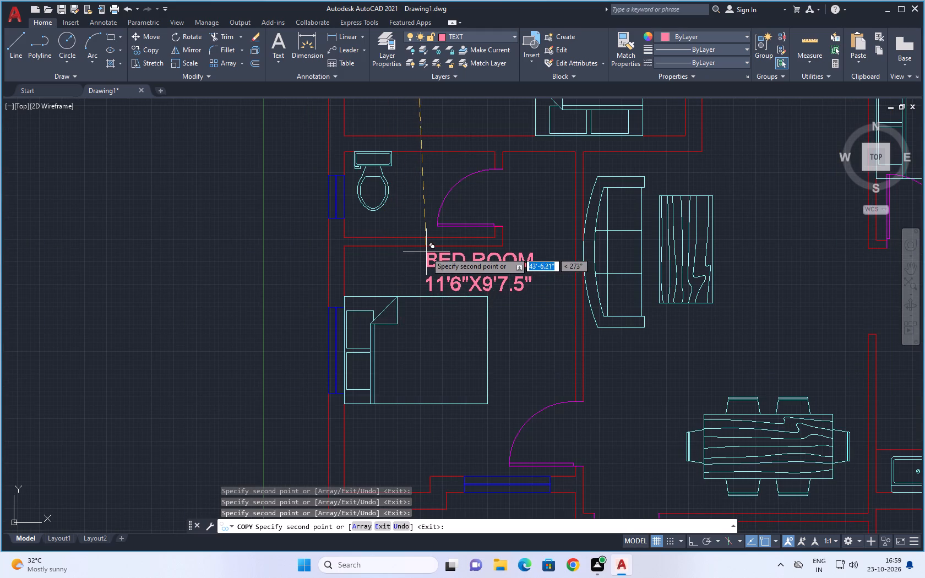
click(371, 417)
scroll(372, 171, up, 2)
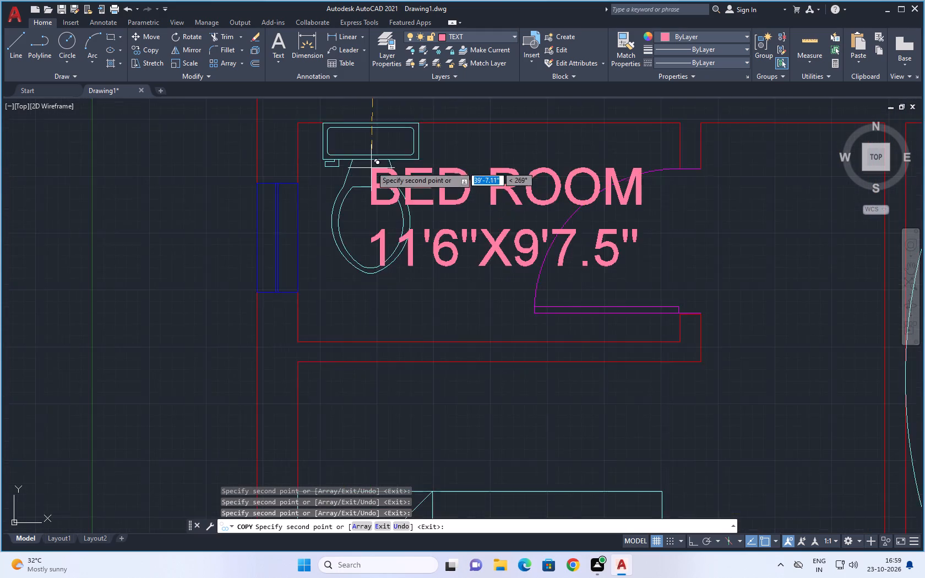
scroll(371, 166, up, 1)
click(454, 120)
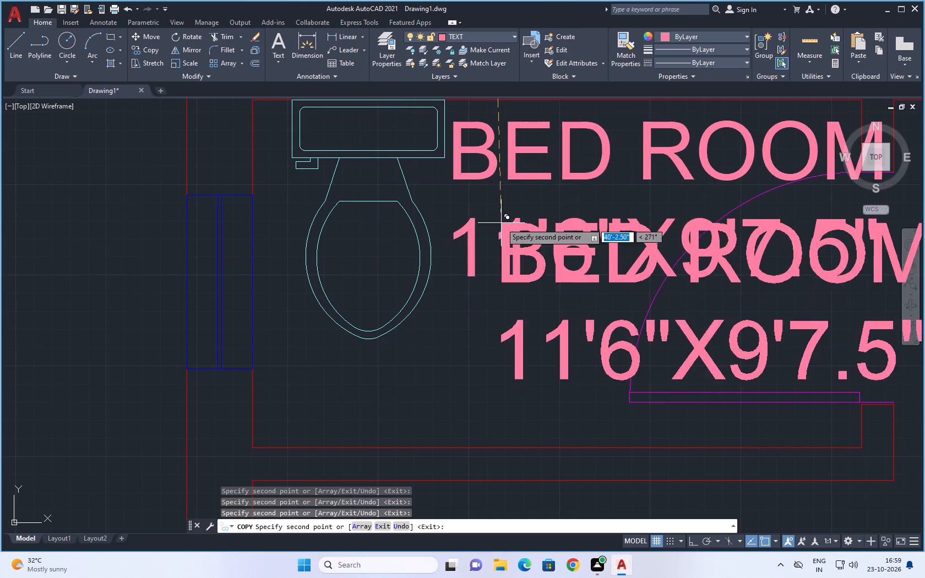
Place a label copy in the entrance porch at the bottom of the plan.
scroll(505, 228, down, 5)
middle_drag(527, 268, 407, 170)
scroll(515, 298, up, 4)
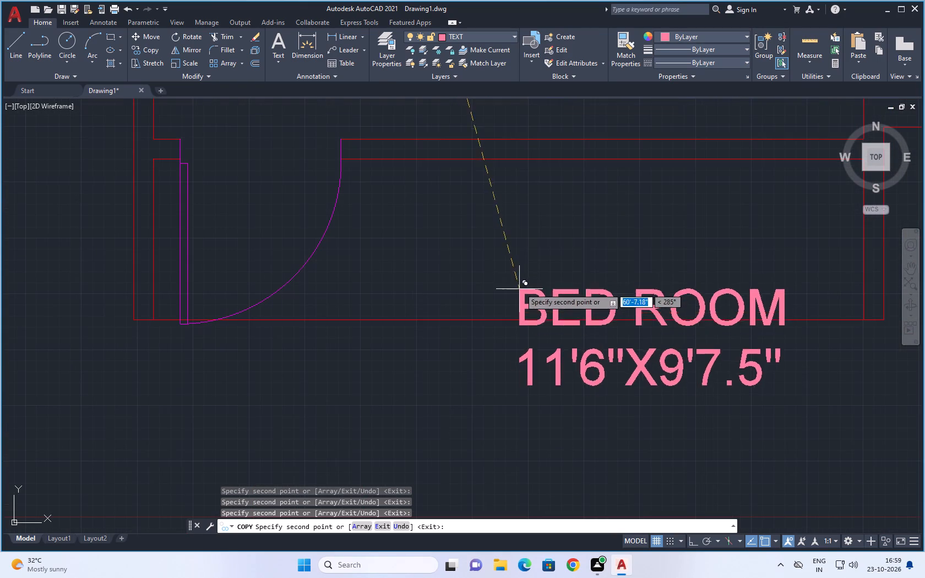
click(465, 182)
Place label copies in the lower apartment's dining area, above the dining table, and in its living area beside the coffee table.
scroll(467, 238, down, 5)
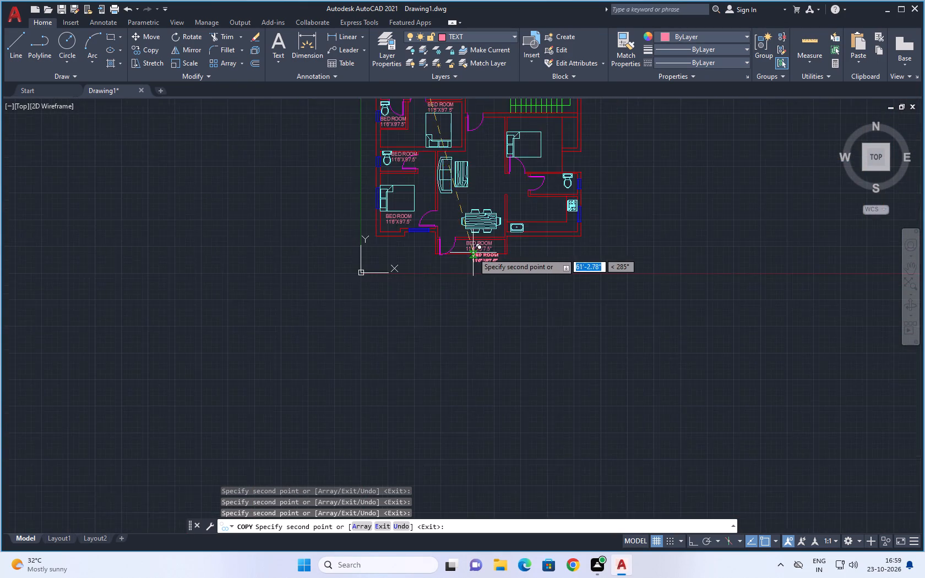
scroll(473, 253, down, 1)
middle_drag(473, 253, 436, 335)
scroll(435, 303, up, 4)
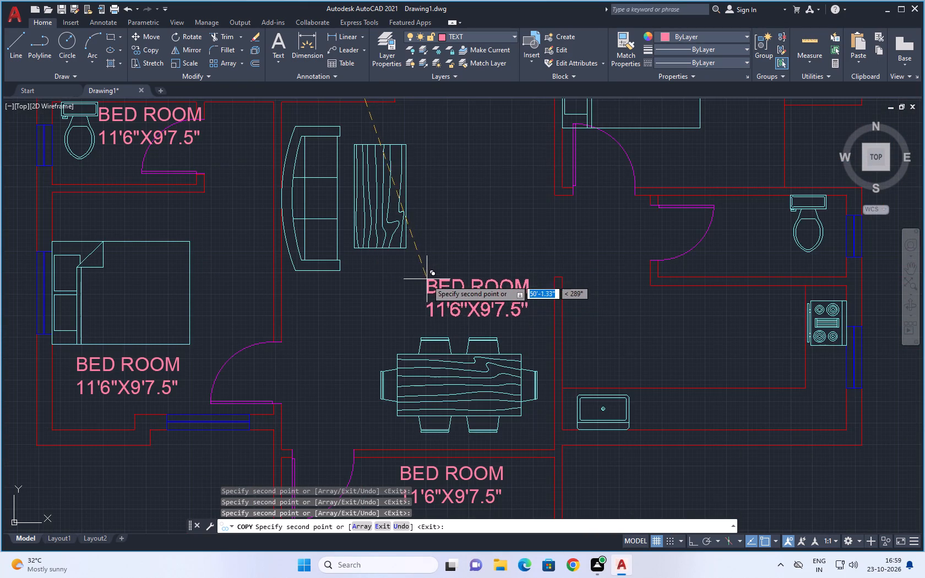
click(426, 282)
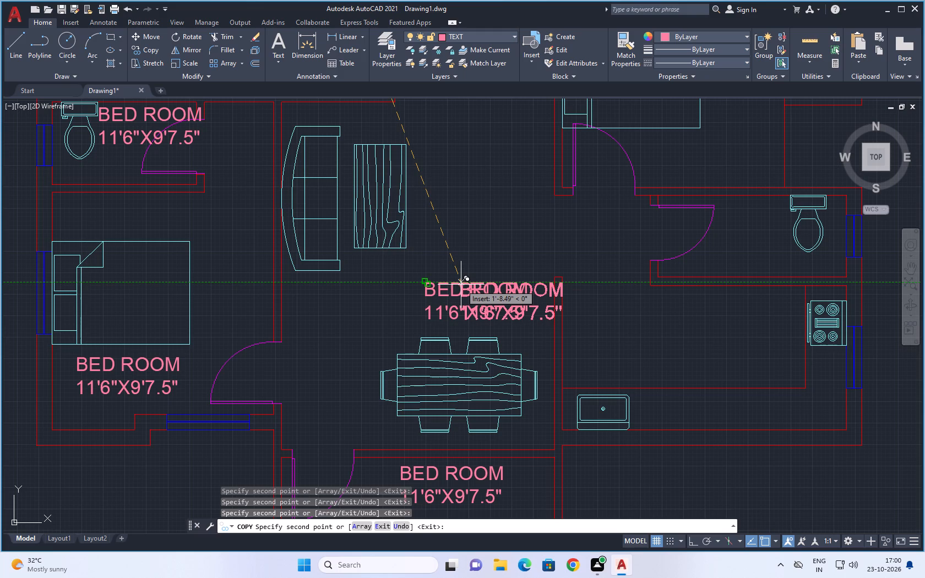
scroll(456, 230, down, 1)
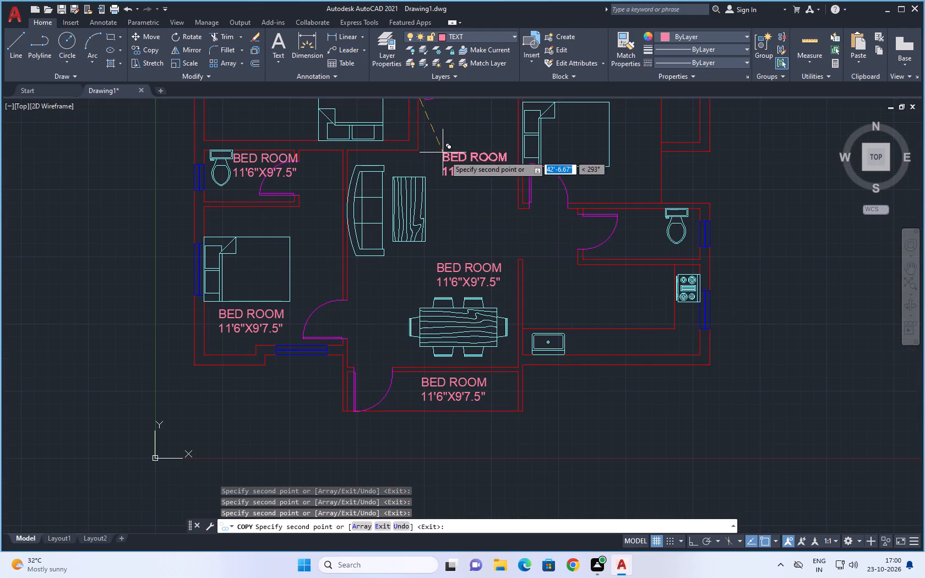
click(445, 178)
Place a label copy in the lower-right kitchen, between the sink and the stove.
scroll(445, 151, down, 2)
middle_drag(446, 146, 445, 149)
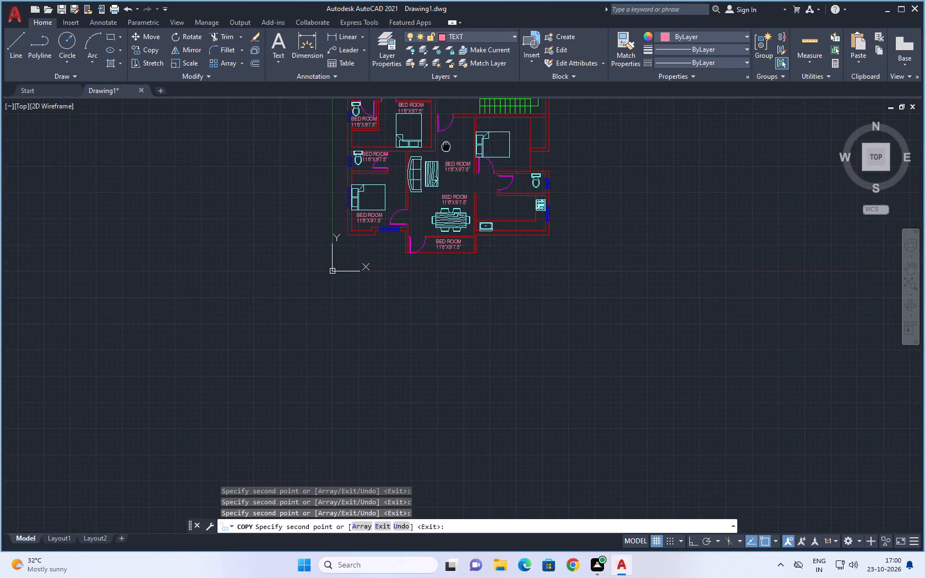
middle_drag(445, 149, 418, 314)
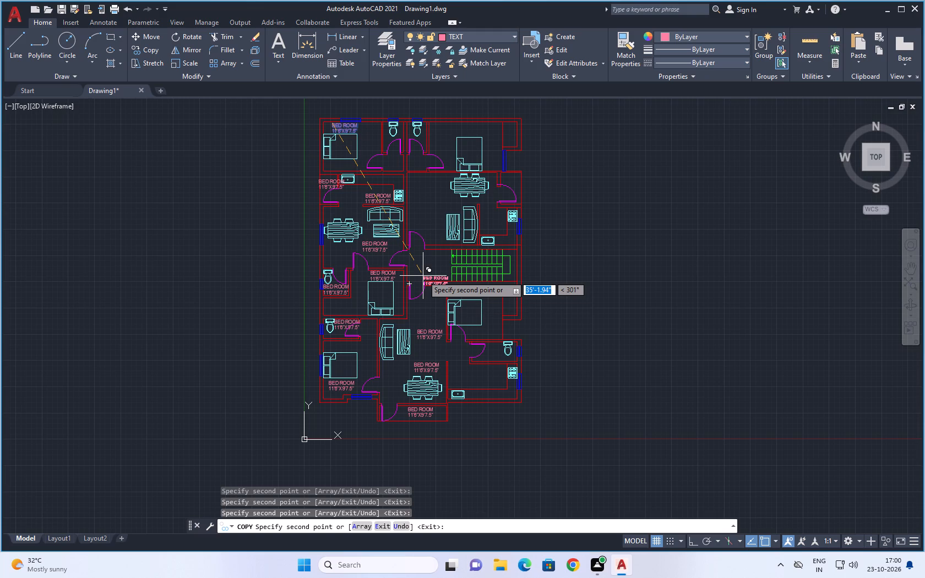
scroll(463, 372, up, 2)
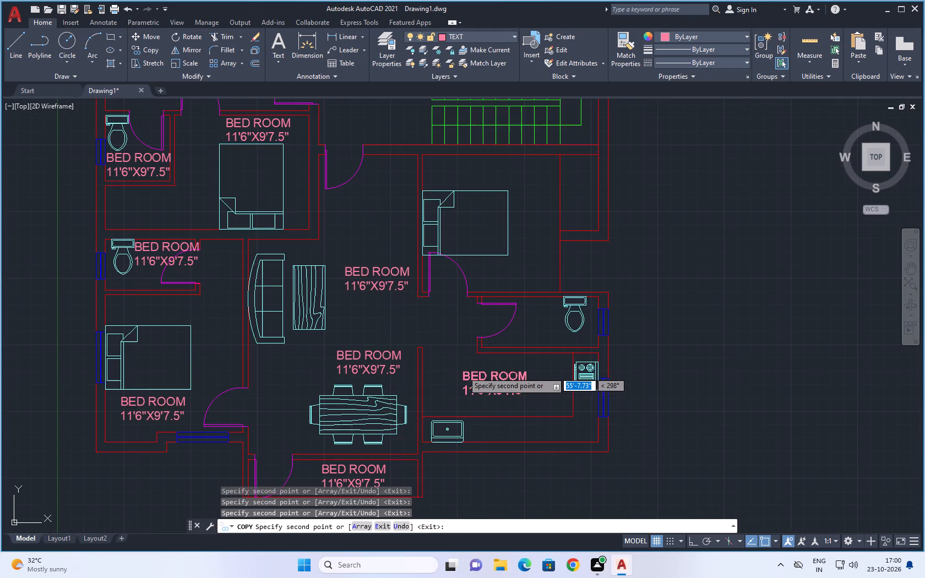
click(458, 384)
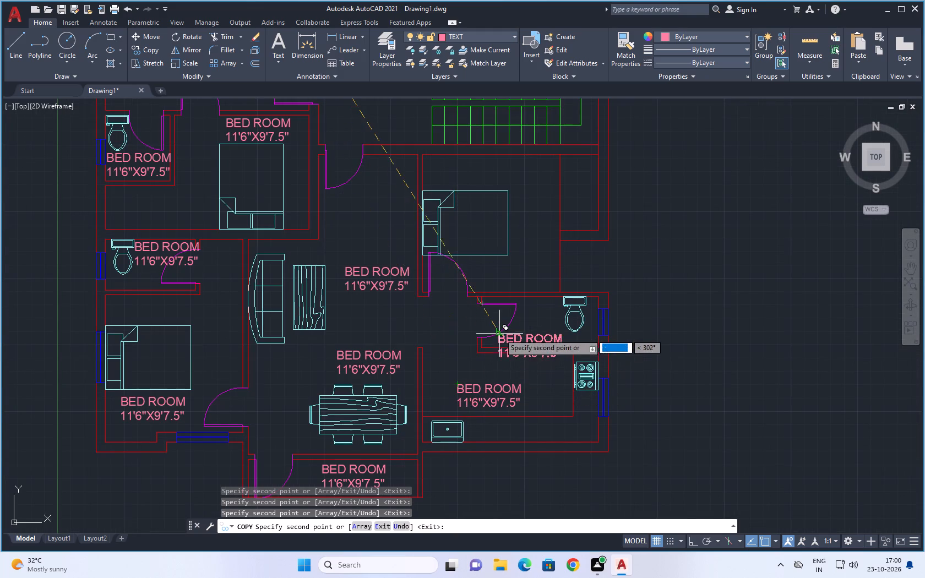
Place label copies in the lower-right toilet and in the bedroom above it, below the bed.
scroll(503, 329, up, 2)
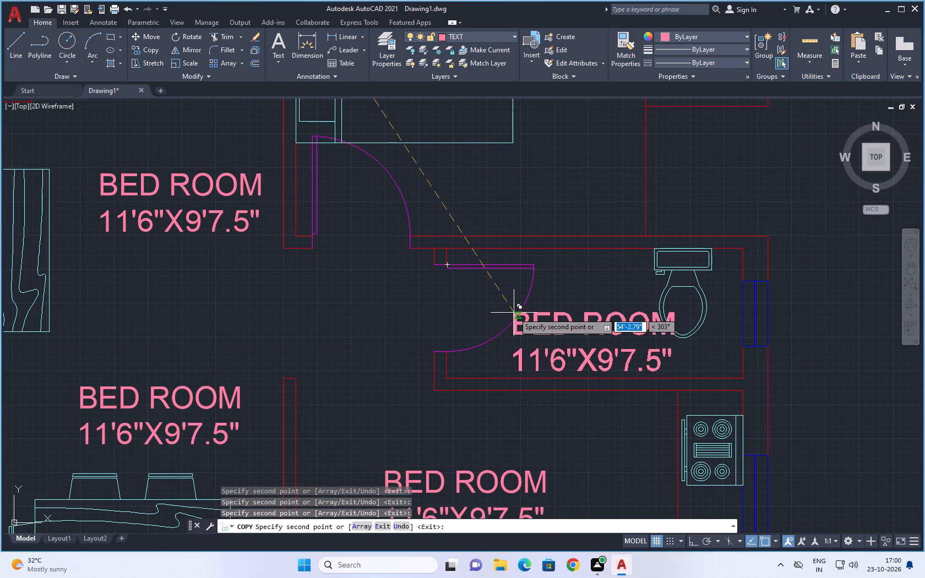
click(515, 316)
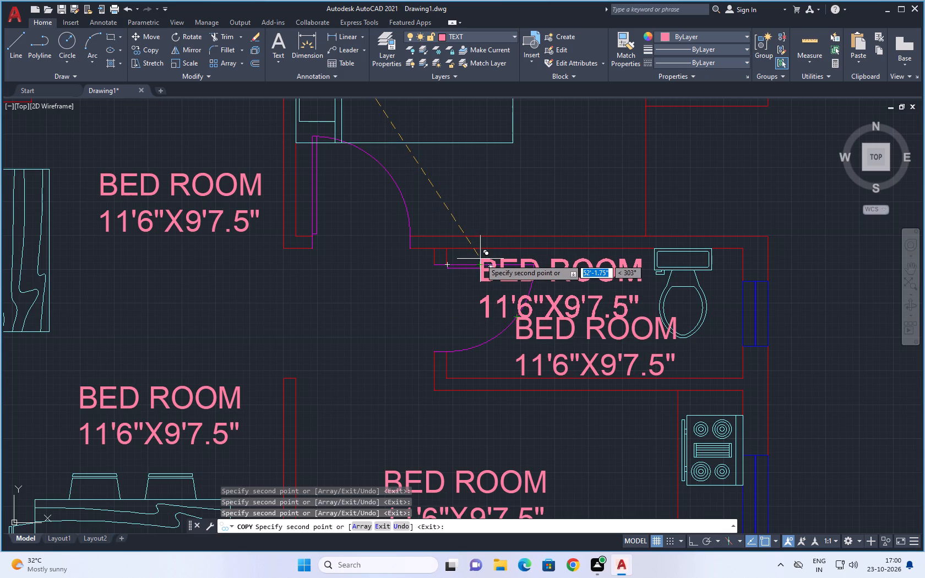
click(449, 159)
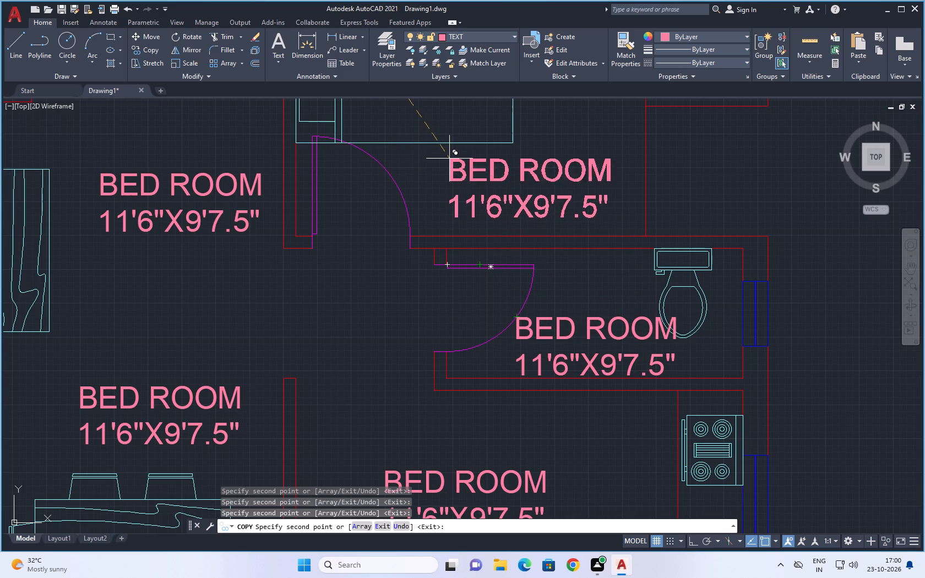
Place label copies in the upper-right apartment's dining area, beside the dining table, and in its living area beside the coffee table.
scroll(475, 147, down, 5)
middle_drag(475, 137, 474, 295)
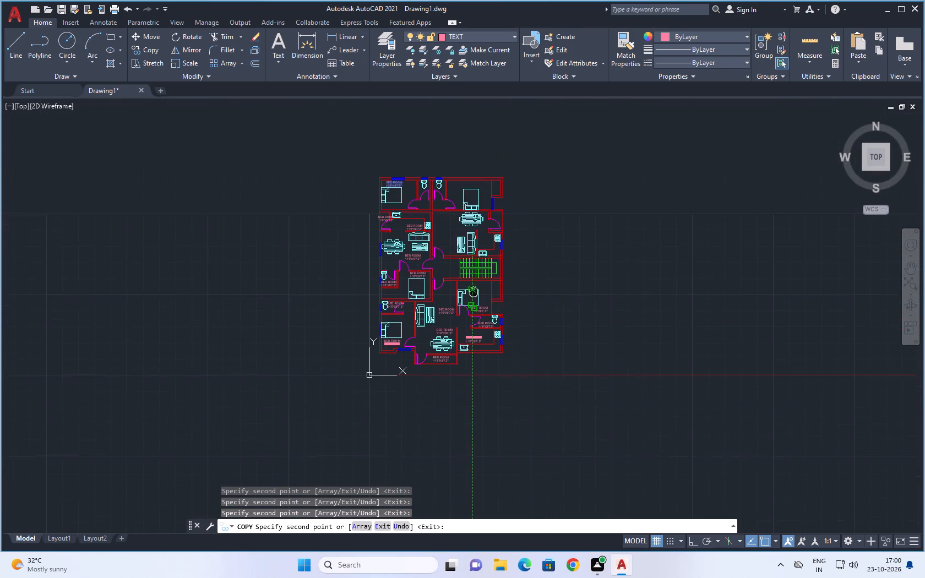
middle_drag(474, 295, 474, 299)
scroll(435, 229, up, 3)
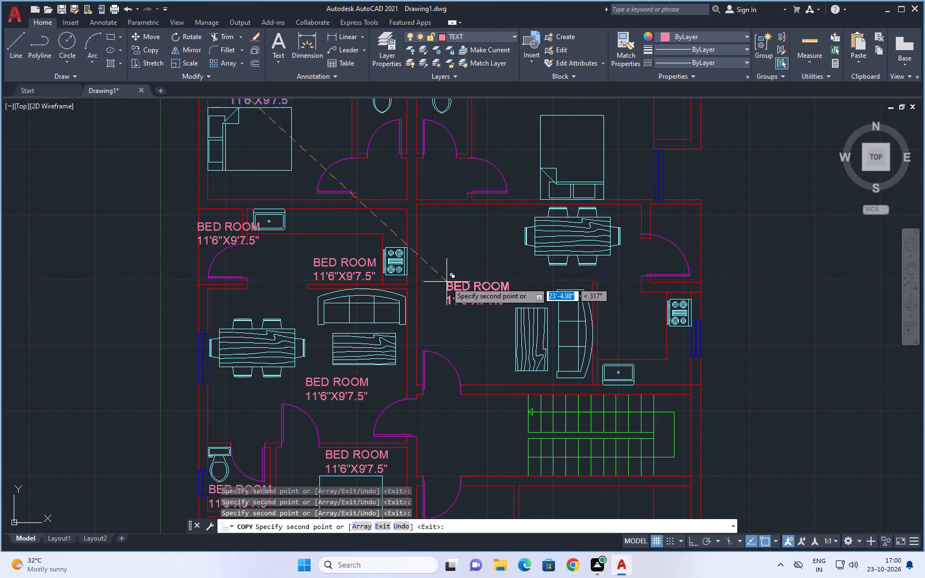
click(445, 255)
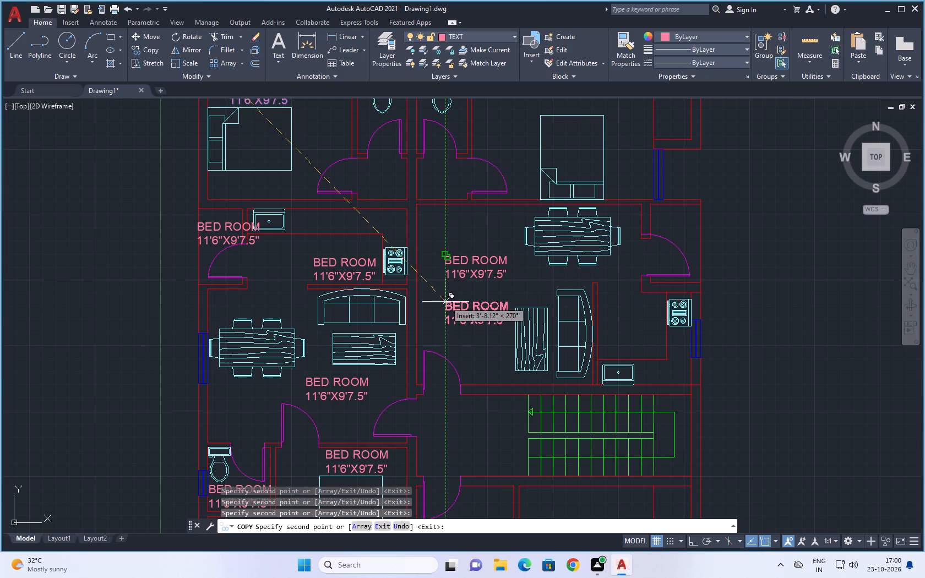
click(444, 307)
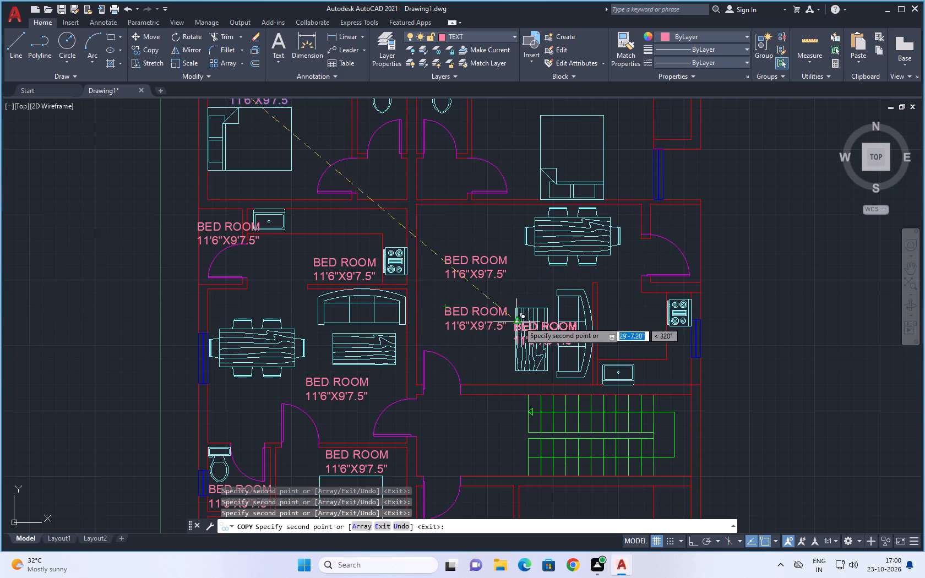
Place a label copy in the upper-right apartment's kitchen, between the stove and the sink.
scroll(589, 317, up, 1)
click(608, 323)
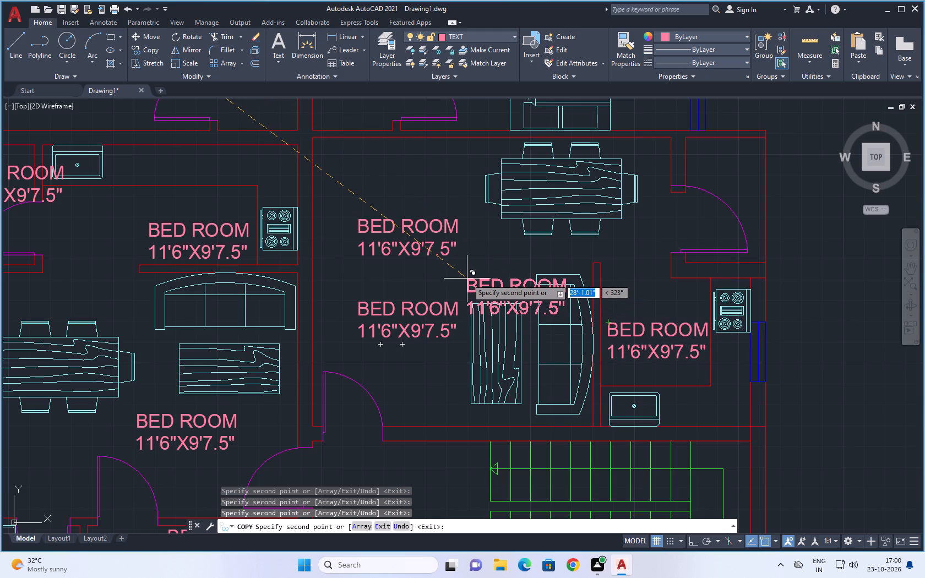
Place a label copy in the upper-right bedroom, above the bed.
scroll(470, 239, down, 2)
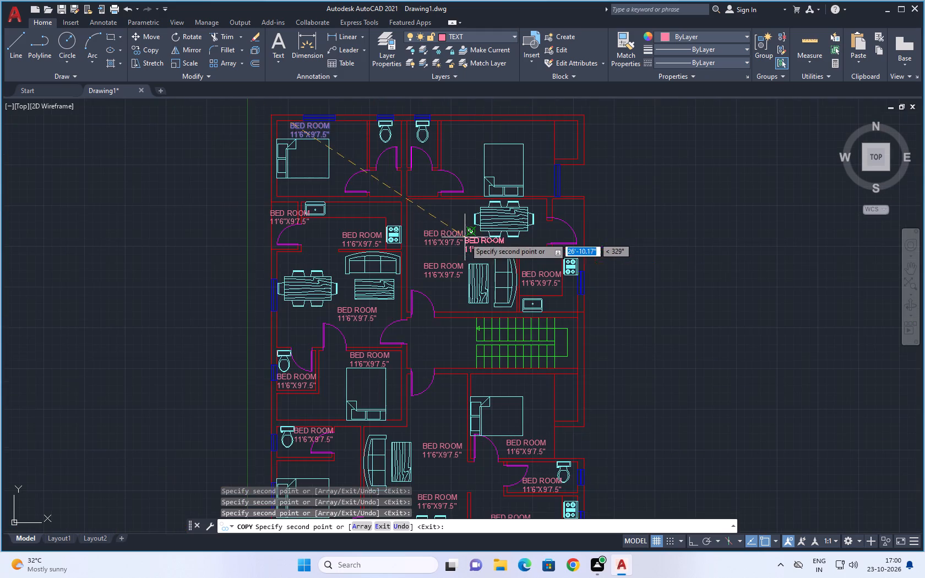
middle_drag(461, 233, 441, 358)
scroll(465, 252, up, 5)
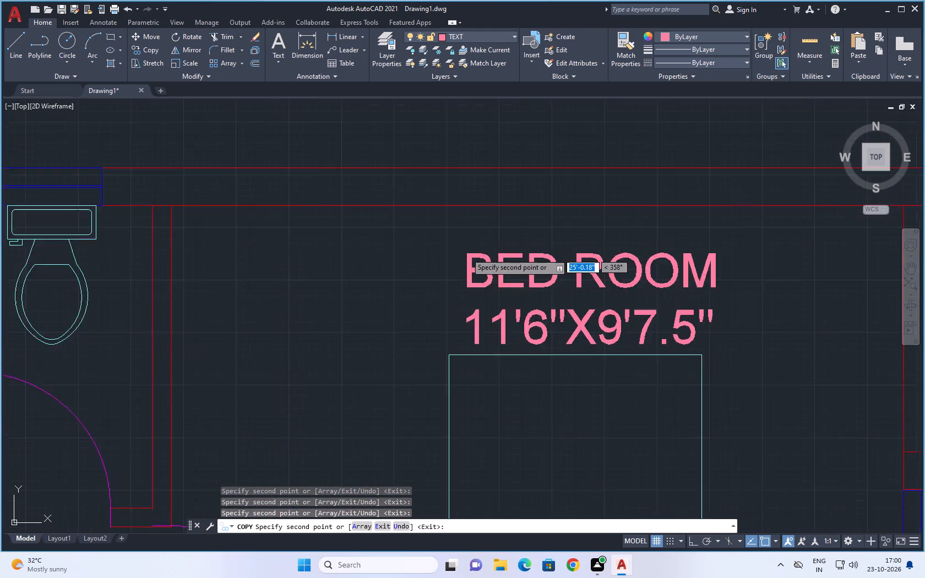
click(460, 219)
scroll(472, 260, down, 4)
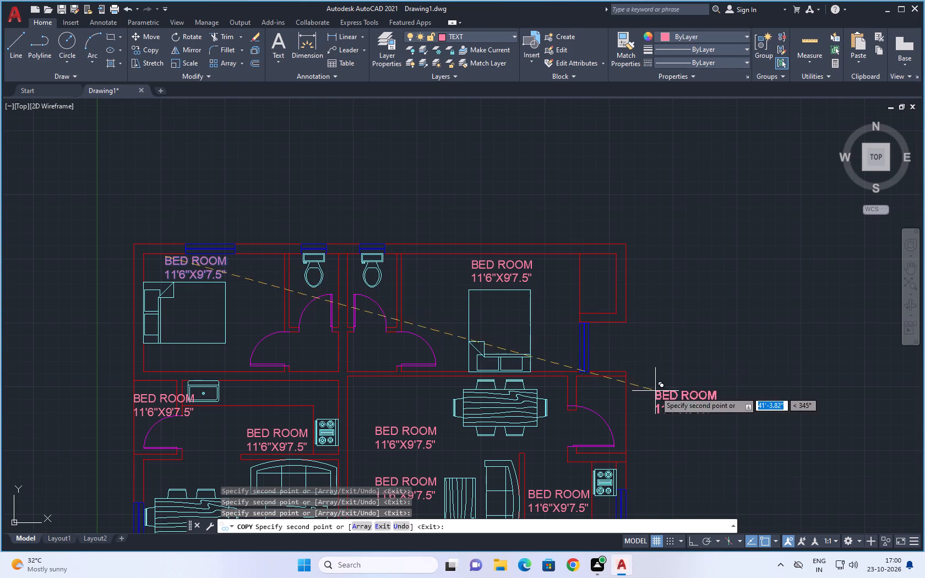
Place a label copy in the upper-right apartment's entrance area, above the entrance door.
scroll(602, 406, up, 2)
scroll(564, 366, up, 3)
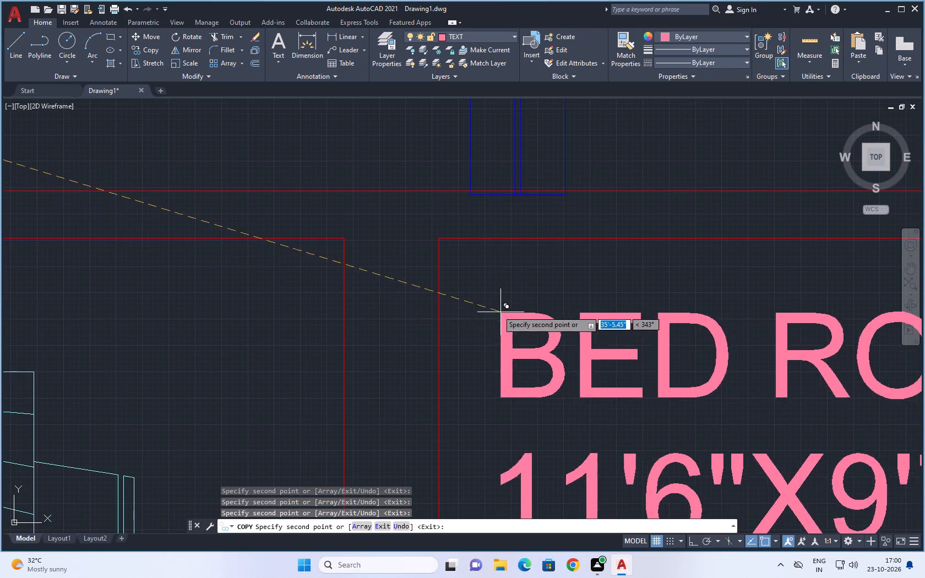
click(455, 291)
scroll(486, 309, down, 3)
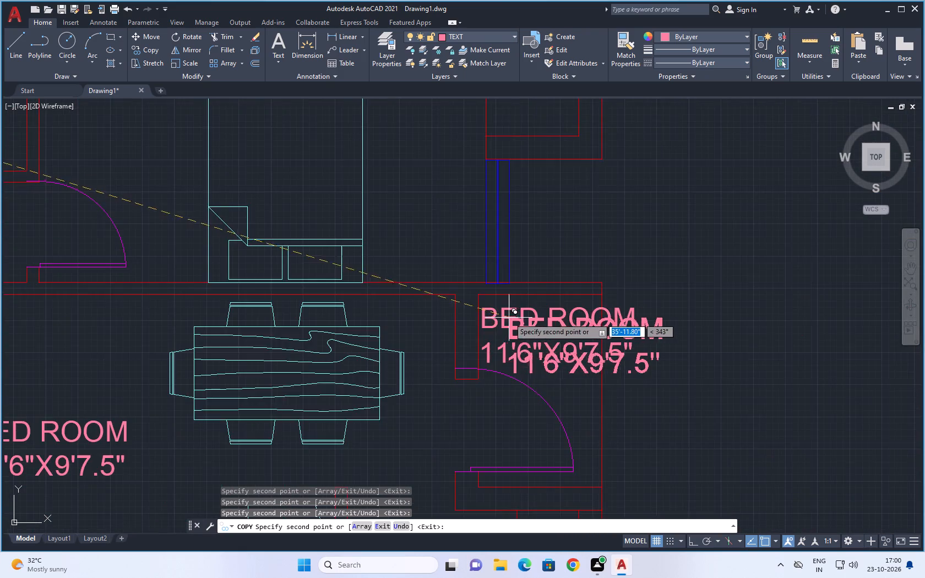
scroll(509, 318, down, 3)
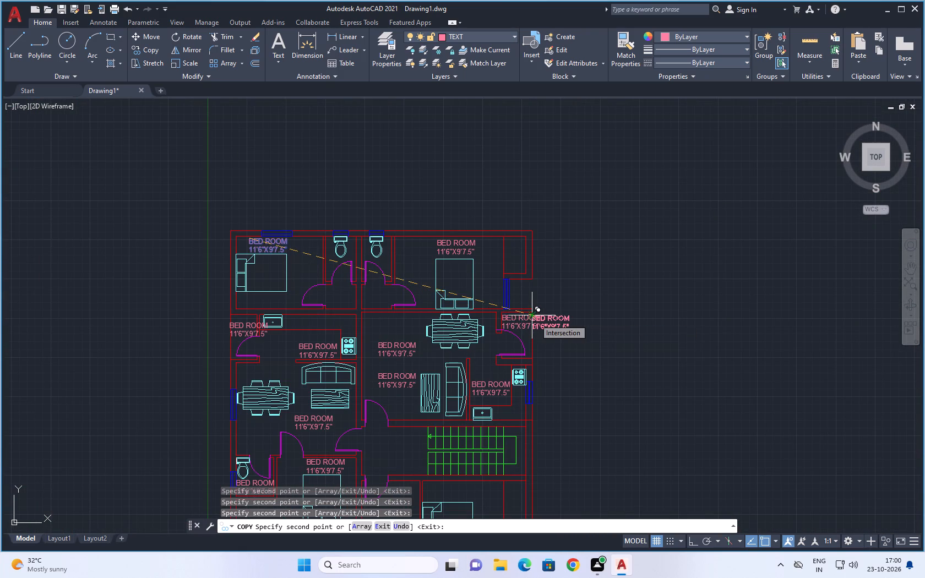
Place label copies in the two adjoining toilets at the top of the plan and finish copying.
scroll(342, 260, up, 6)
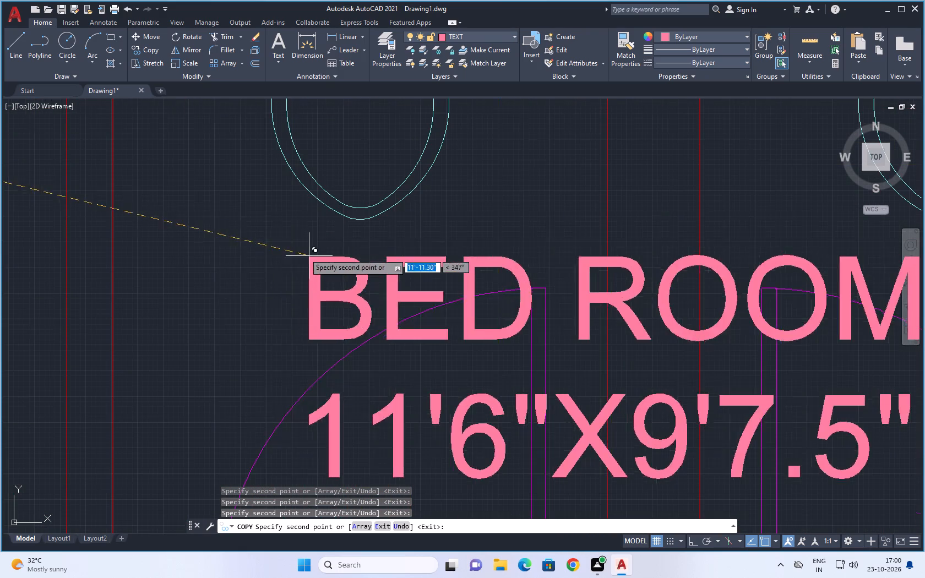
click(123, 193)
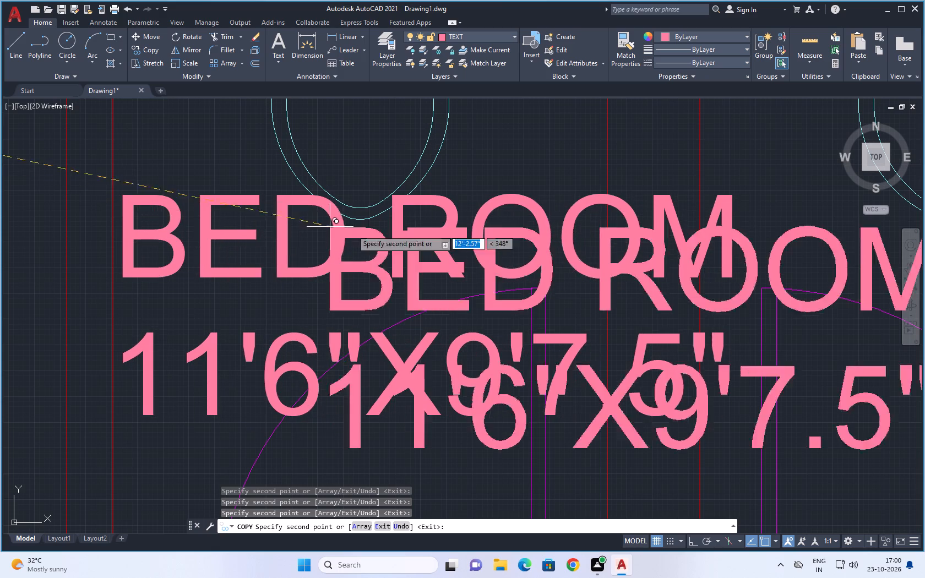
scroll(550, 237, down, 2)
middle_drag(584, 244, 357, 279)
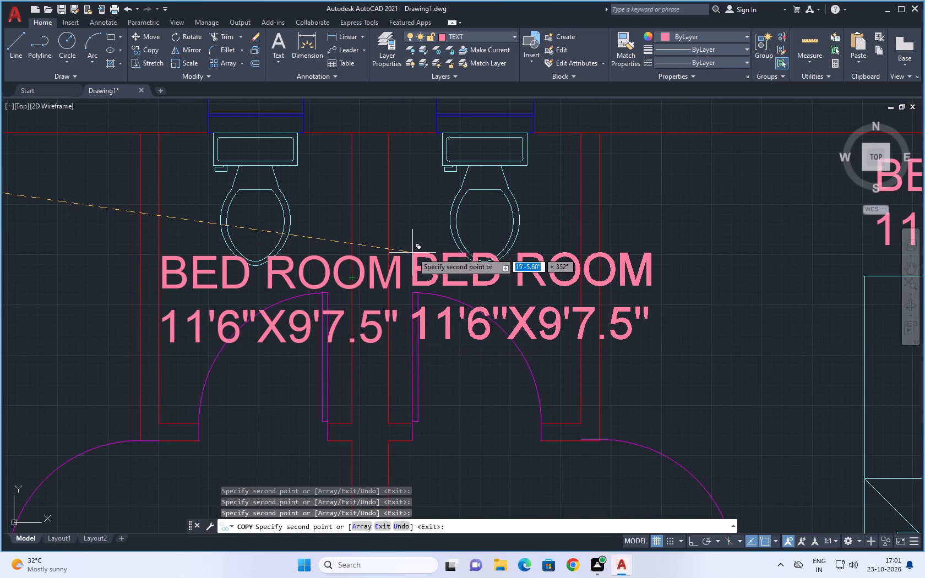
click(413, 256)
scroll(526, 301, down, 4)
middle_drag(575, 315, 544, 252)
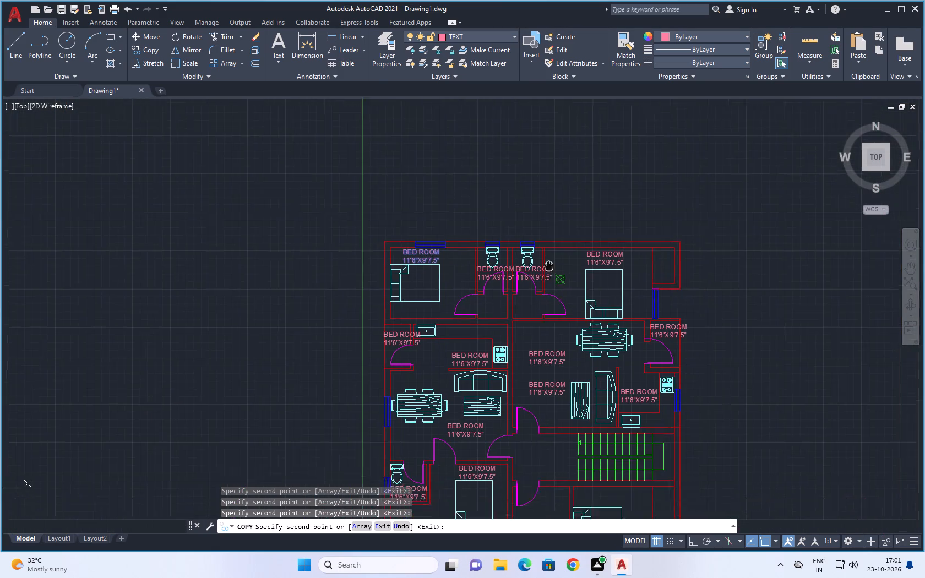
middle_drag(544, 252, 534, 221)
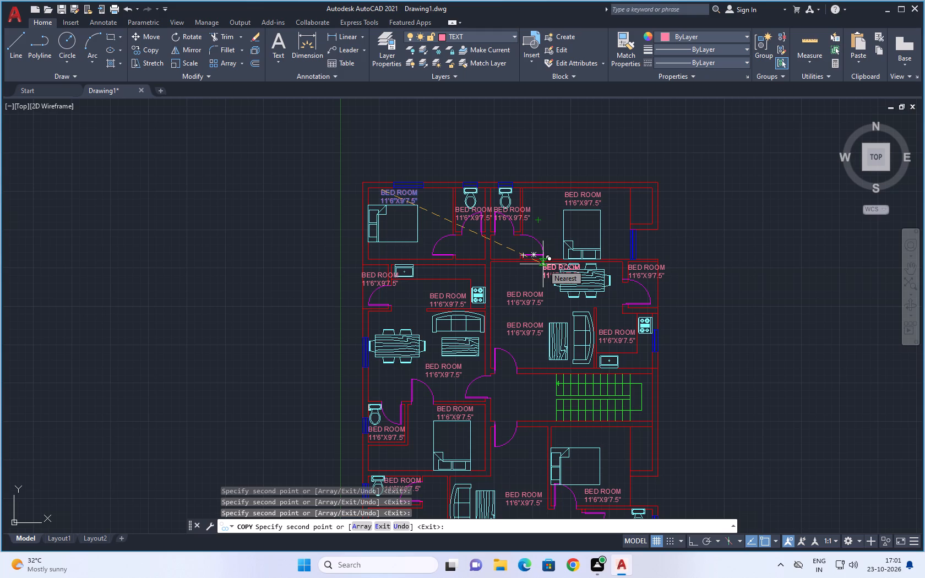
scroll(543, 264, down, 2)
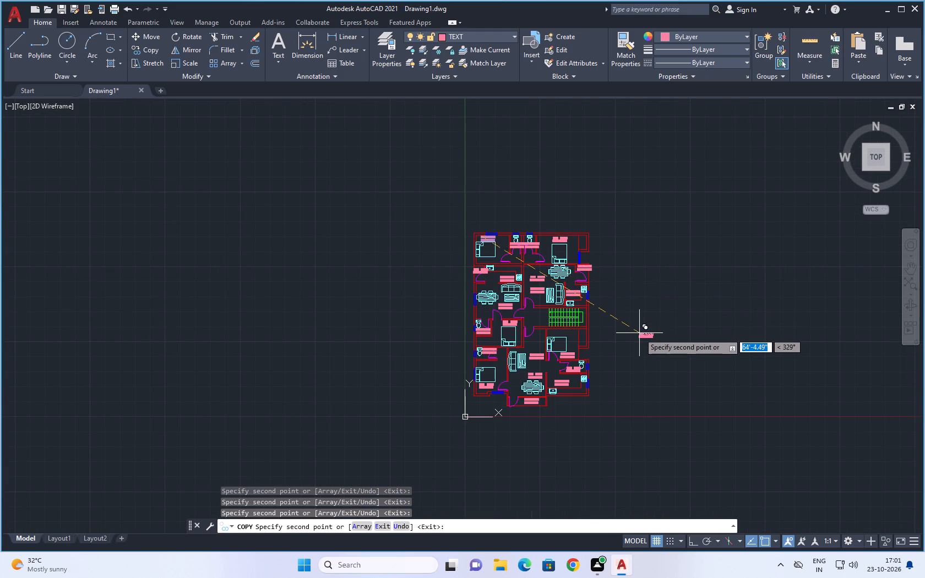
key(Escape)
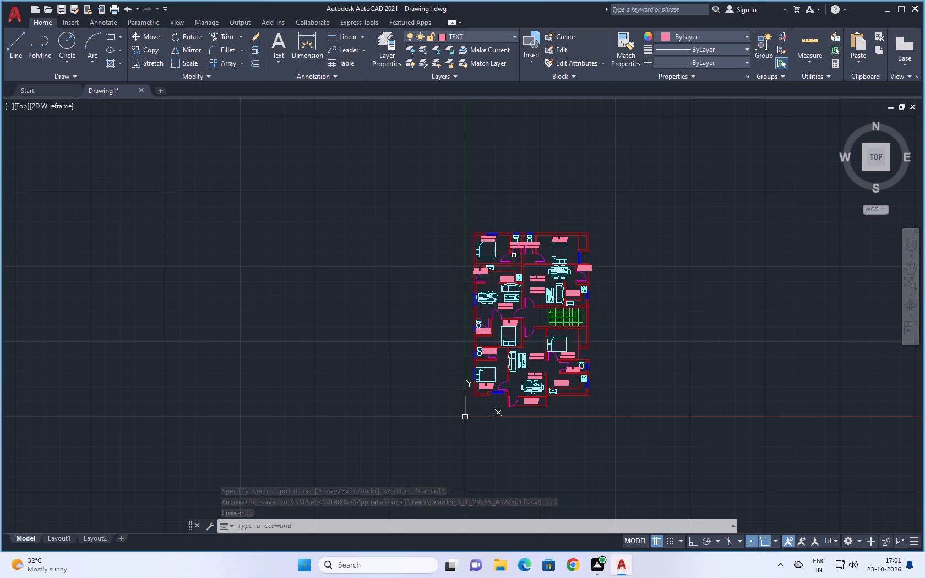
key(Escape)
Make WALL the current layer.
scroll(534, 275, up, 3)
middle_drag(524, 245, 505, 297)
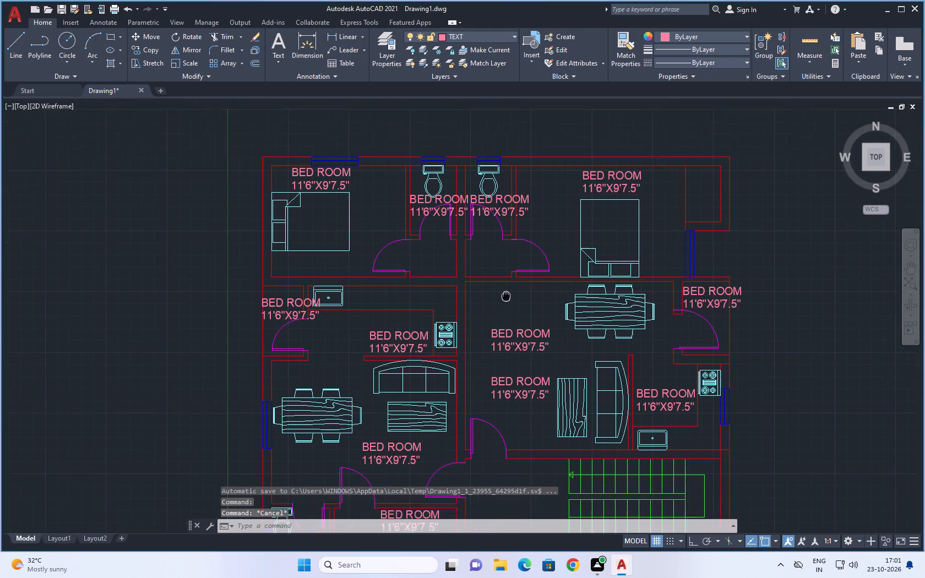
middle_drag(505, 297, 502, 302)
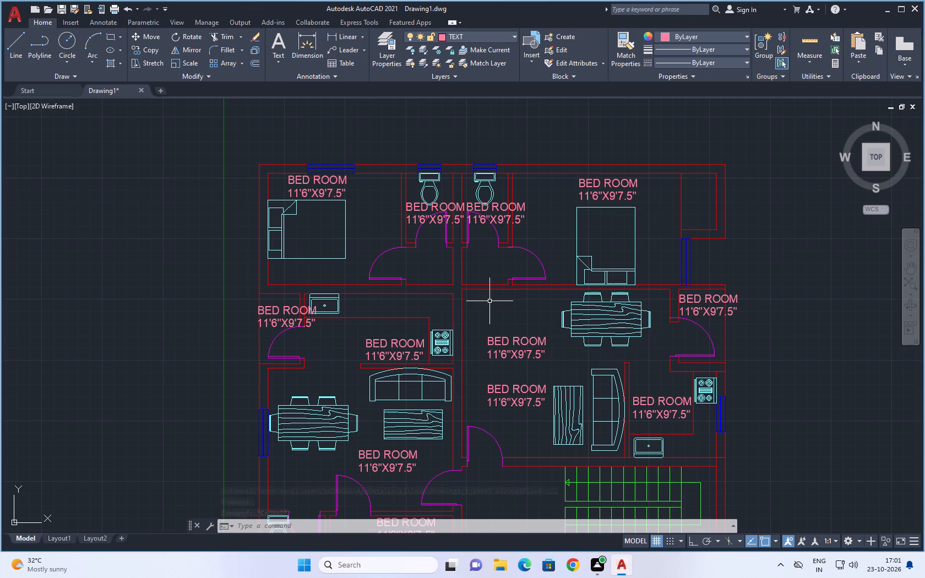
middle_drag(489, 302, 488, 310)
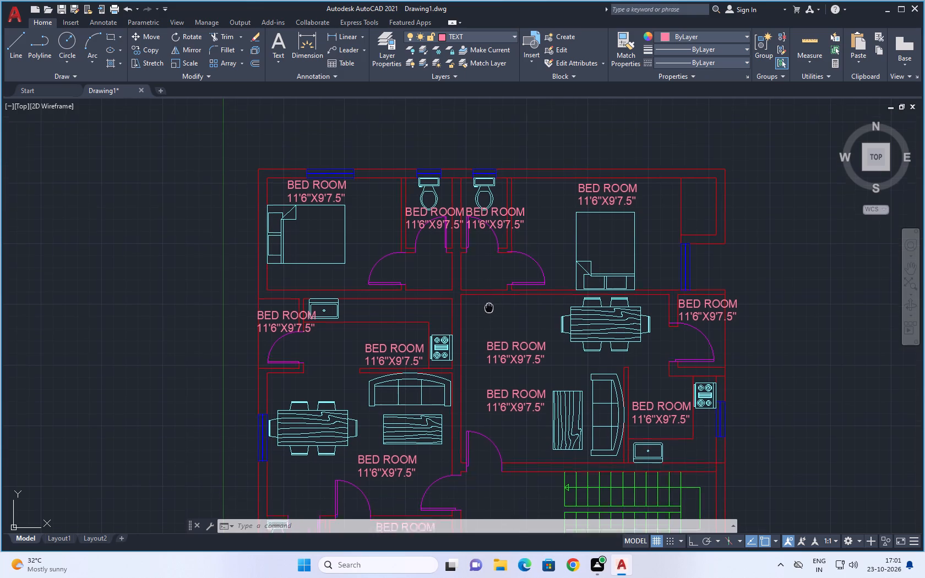
middle_drag(488, 310, 487, 315)
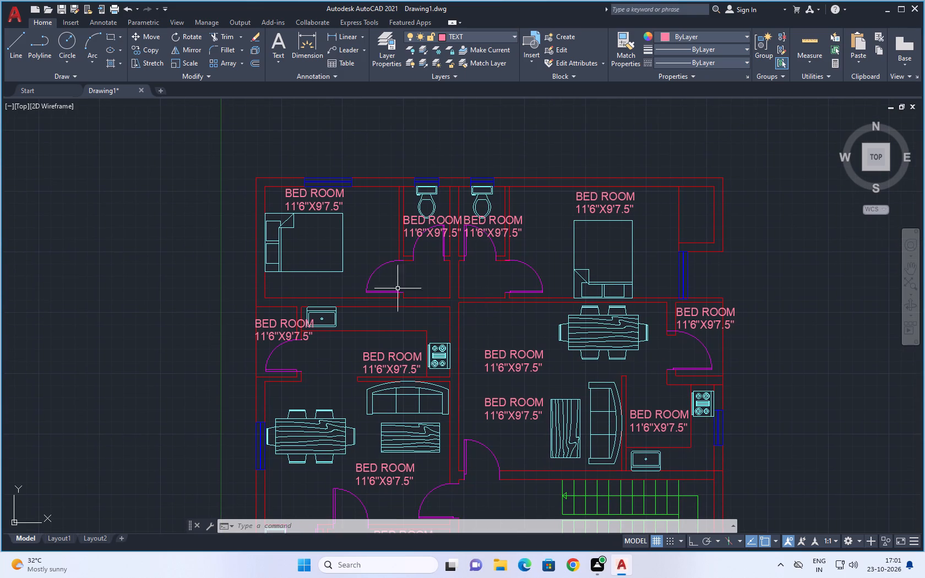
click(494, 33)
click(490, 126)
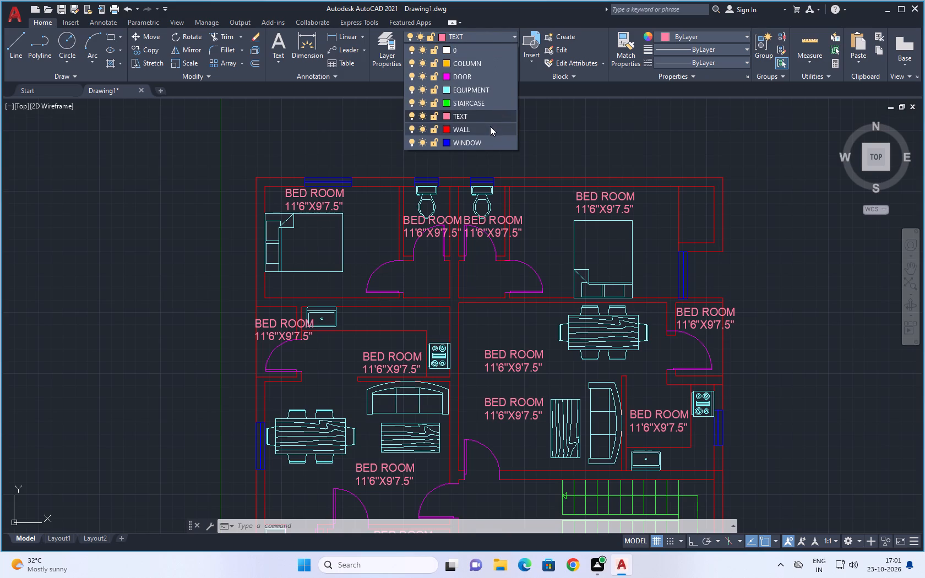
key(Escape)
key(Escape)
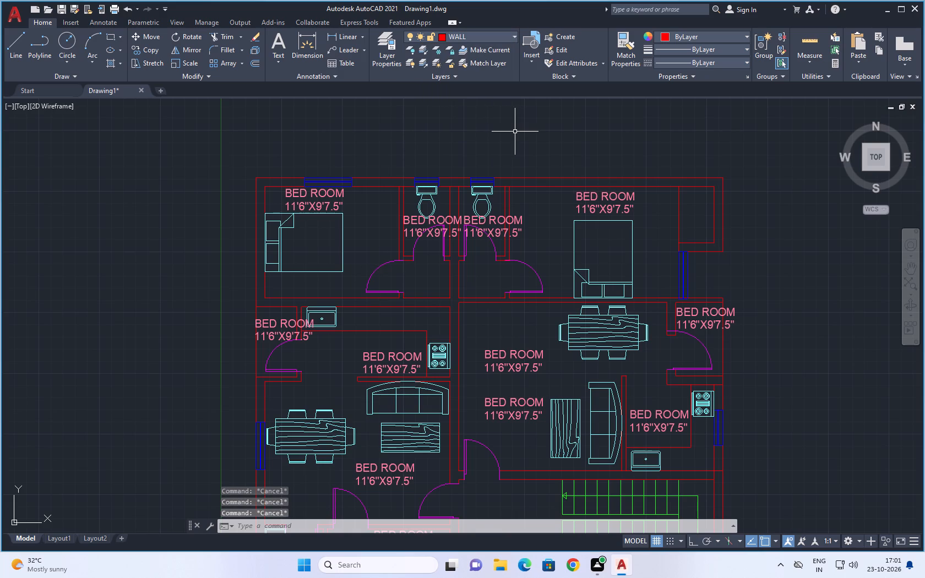
Draw a line across the wall shared by the two upper toilets, level with the lower edge of their door walls.
middle_drag(511, 133, 509, 128)
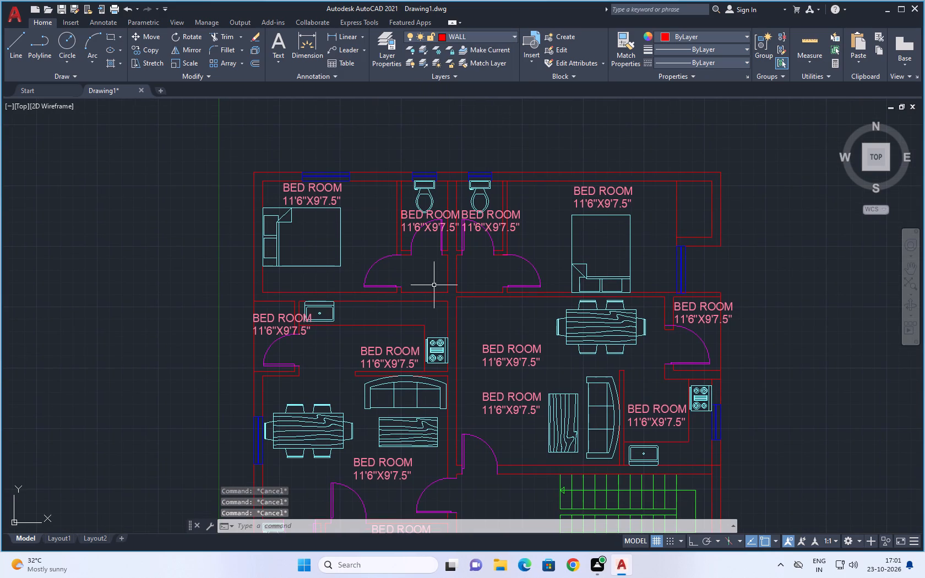
middle_drag(407, 253, 401, 245)
middle_drag(421, 276, 398, 251)
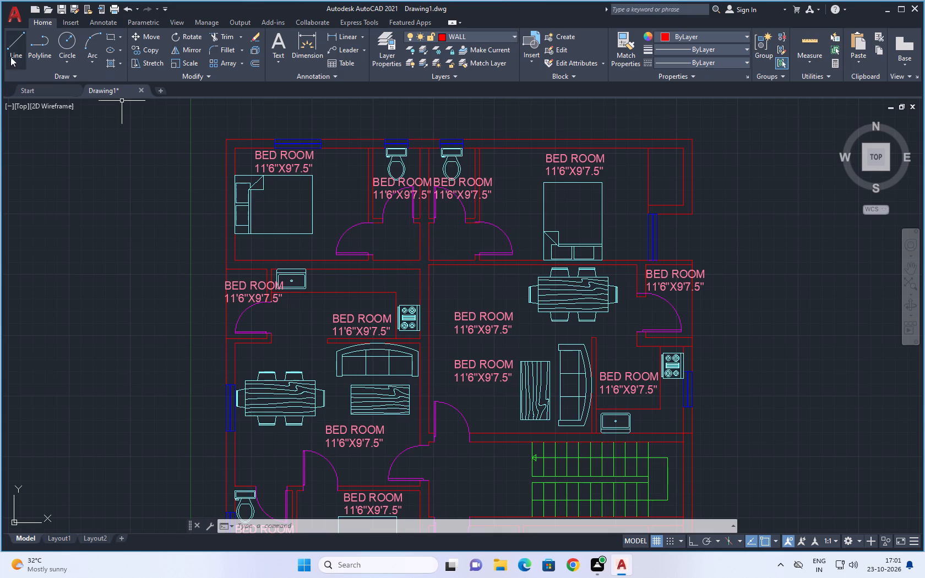
click(12, 39)
scroll(402, 234, up, 3)
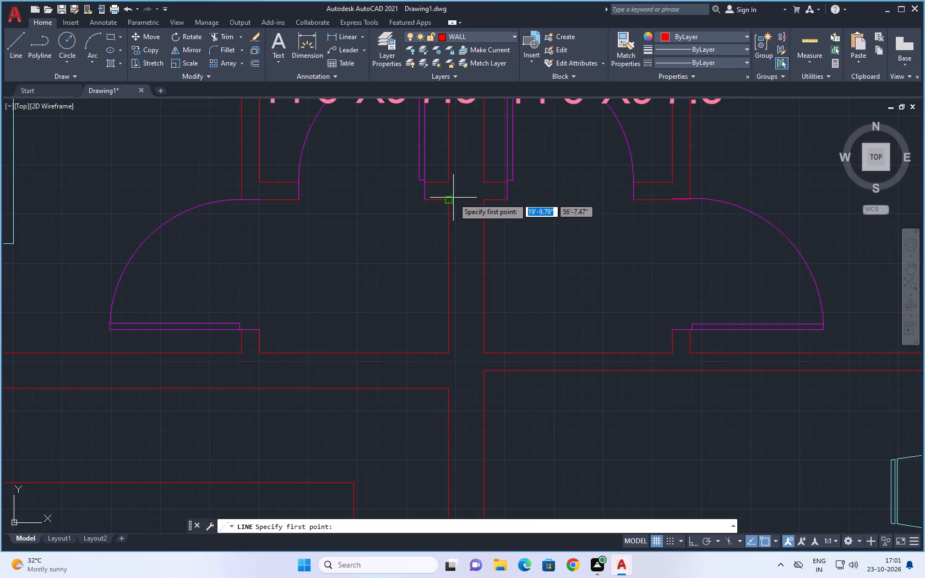
click(447, 199)
click(486, 202)
key(Escape)
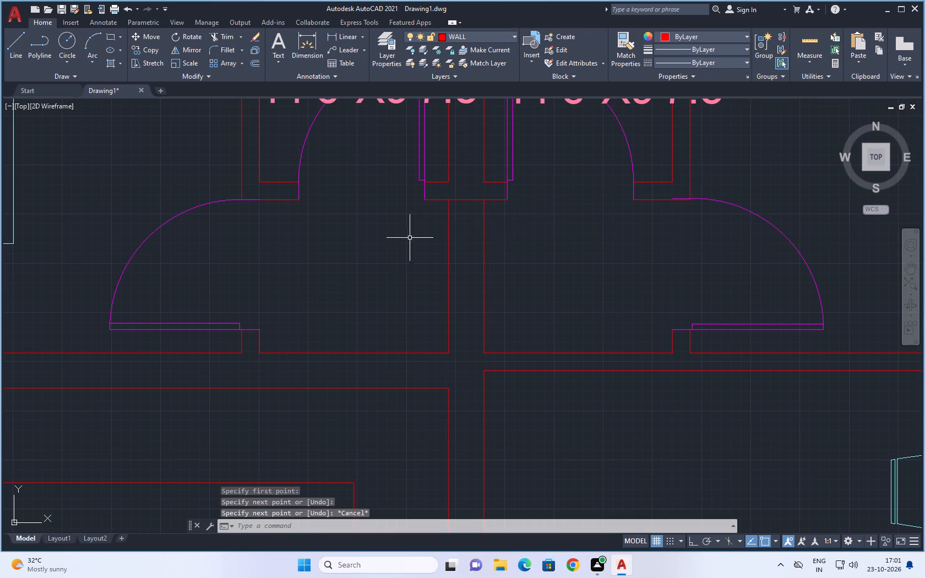
Draw a line across the same wall level with the bedrooms' lower wall line, continuing down to the dining room's upper-left corner.
scroll(478, 352, down, 1)
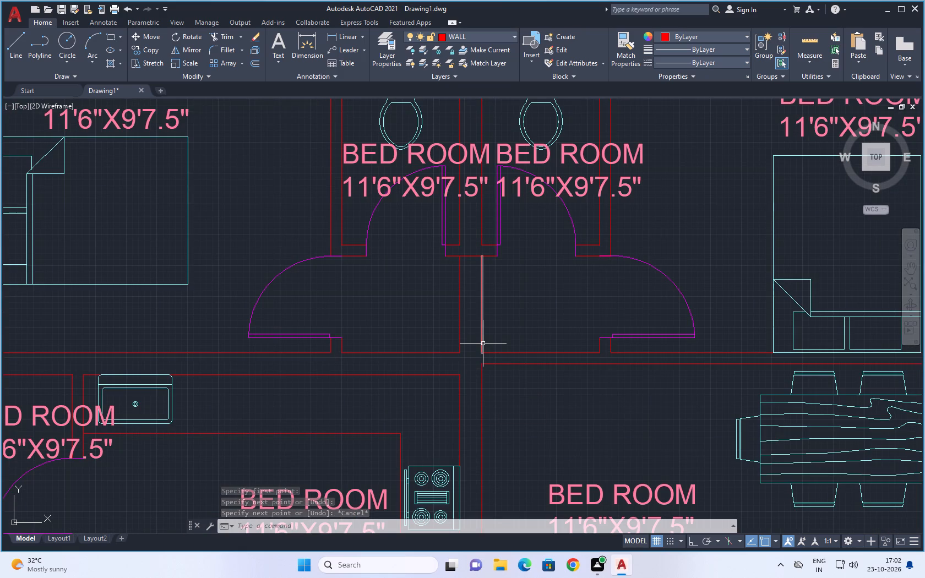
key(space)
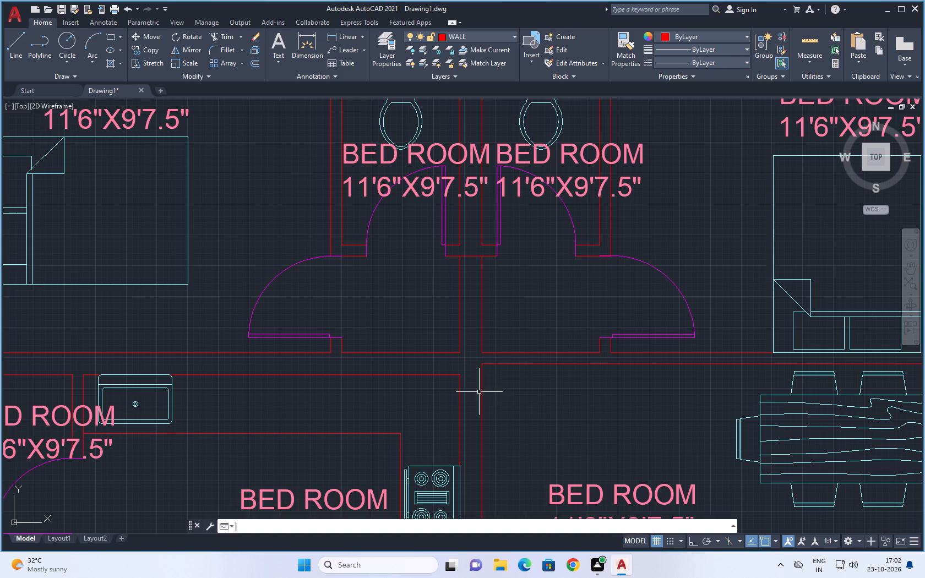
click(460, 350)
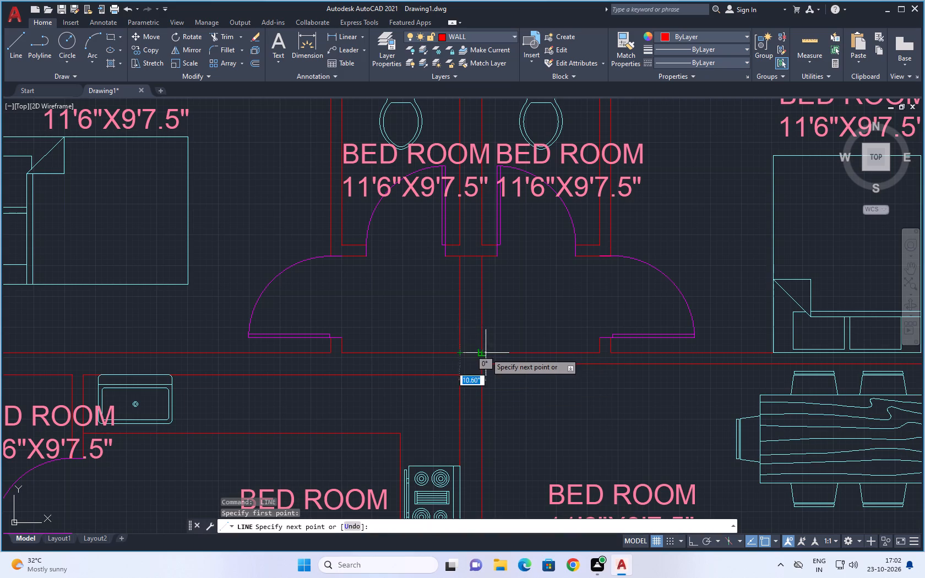
click(482, 353)
click(481, 368)
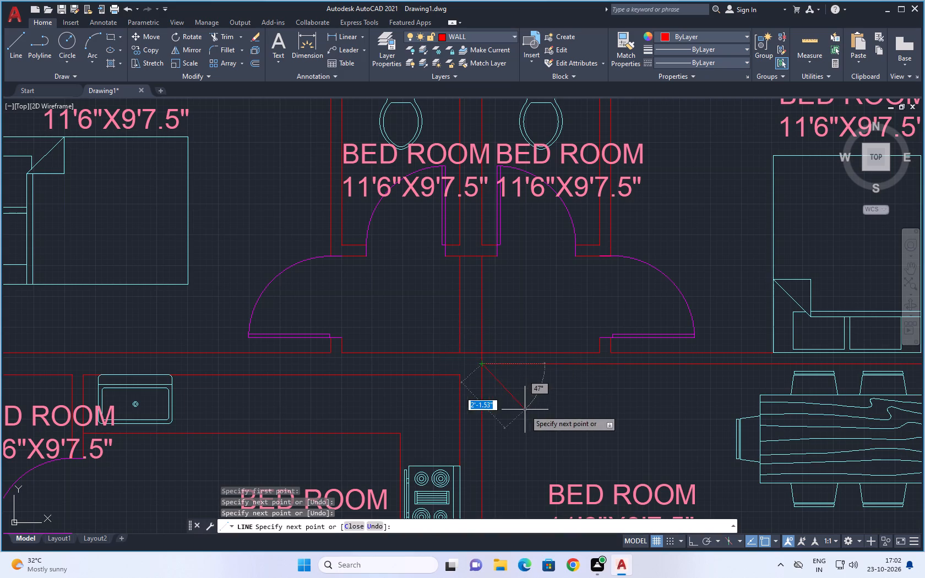
key(Escape)
key(Escape)
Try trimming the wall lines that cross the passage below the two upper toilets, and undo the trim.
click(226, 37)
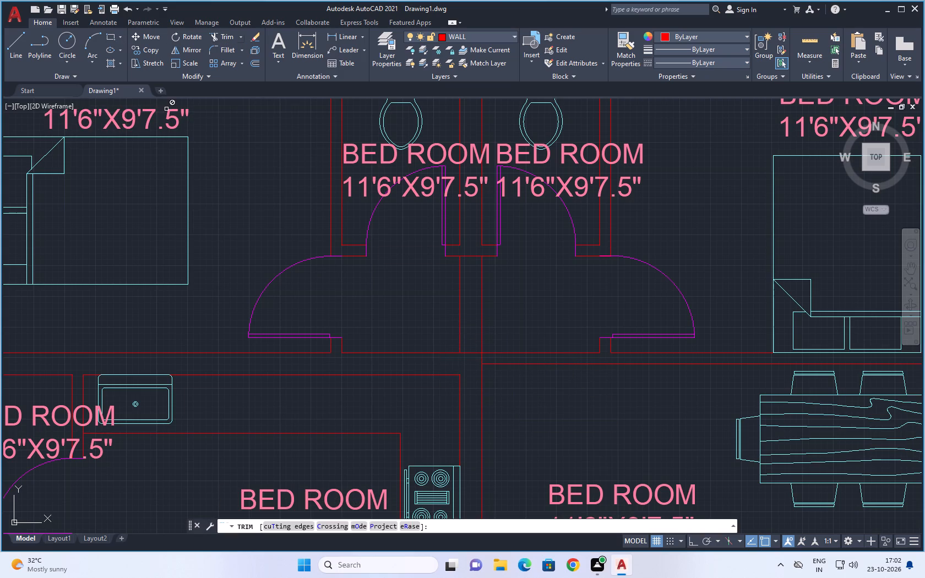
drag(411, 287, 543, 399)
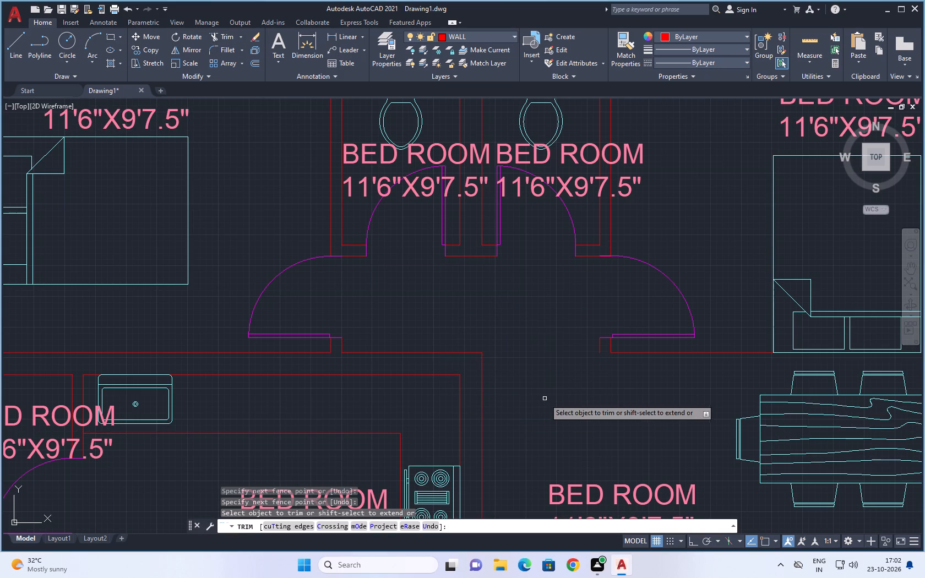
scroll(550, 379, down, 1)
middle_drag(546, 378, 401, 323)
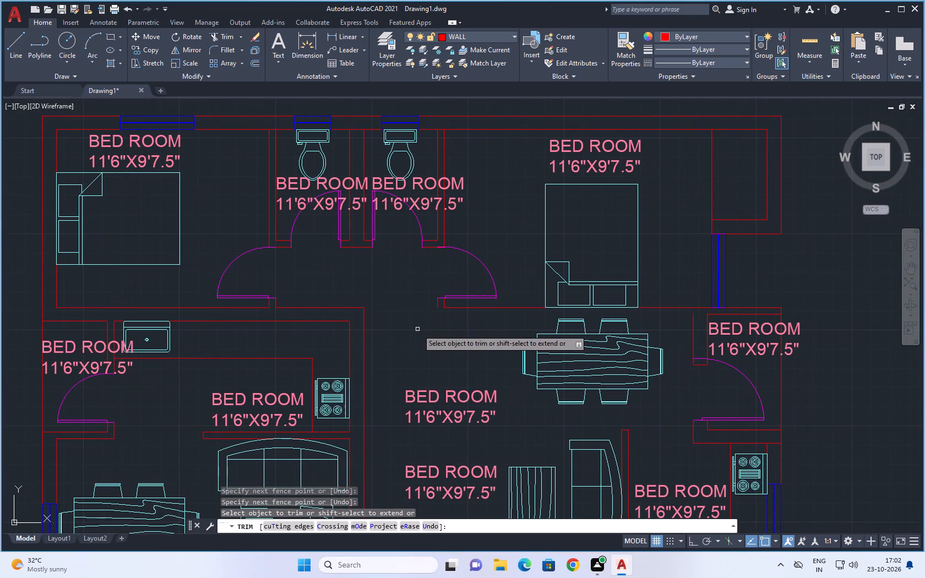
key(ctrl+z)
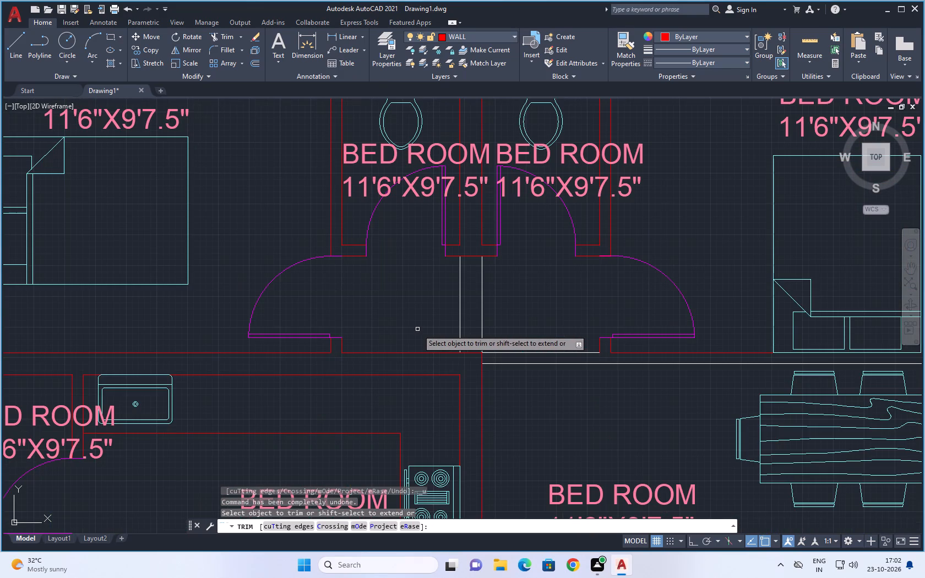
Draw a short line closing the wall end at the upper-right bedroom's door, down to the dining room's upper wall line.
middle_drag(528, 322, 426, 292)
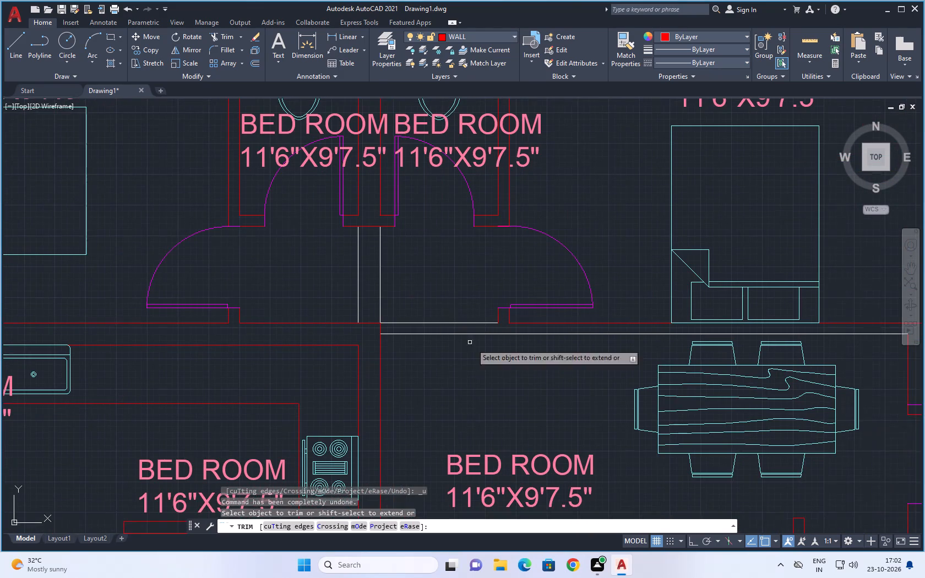
middle_drag(477, 360, 402, 332)
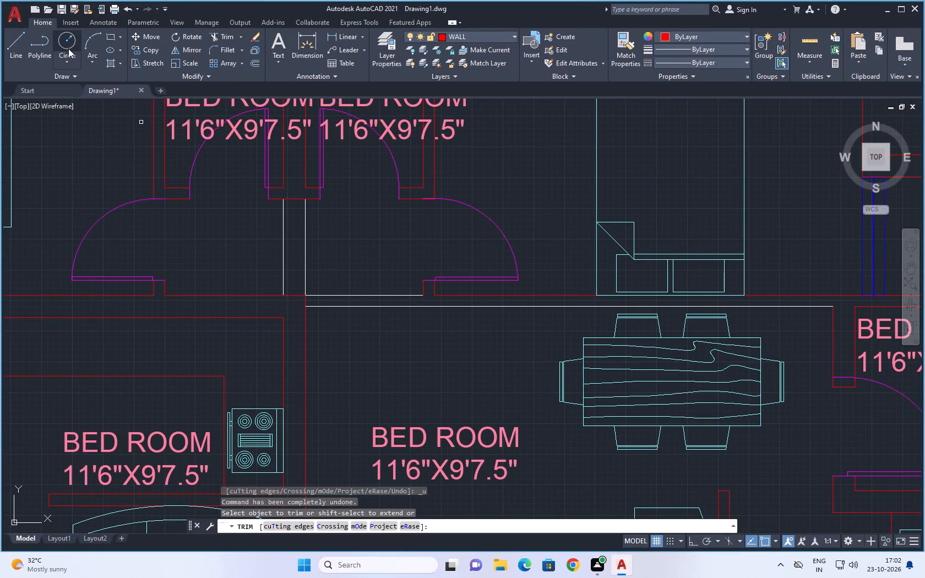
click(17, 36)
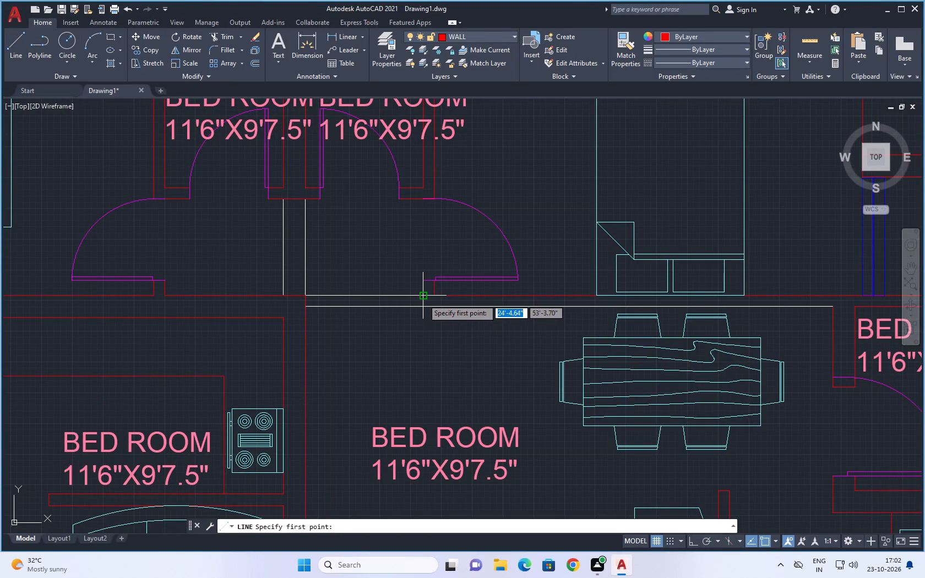
click(423, 299)
click(422, 307)
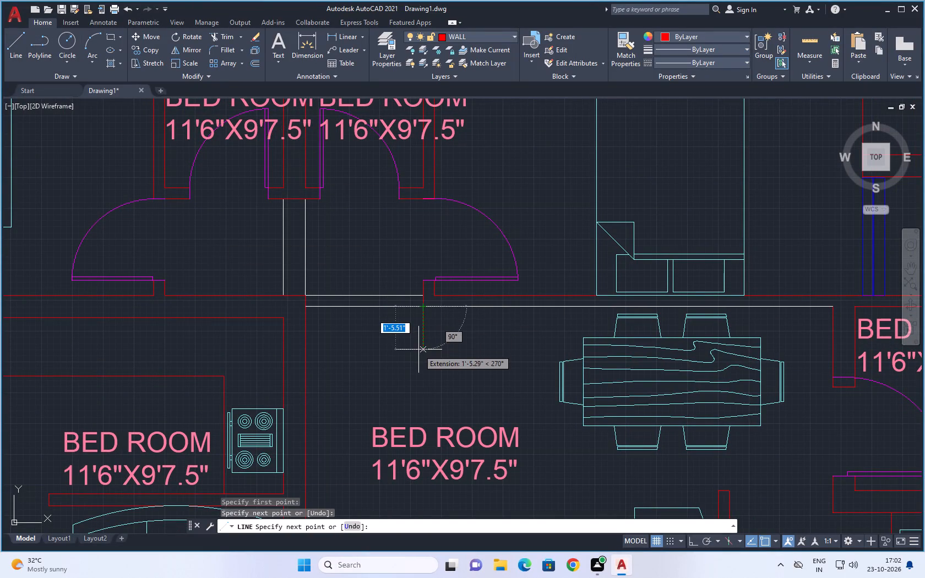
key(Escape)
key(Escape)
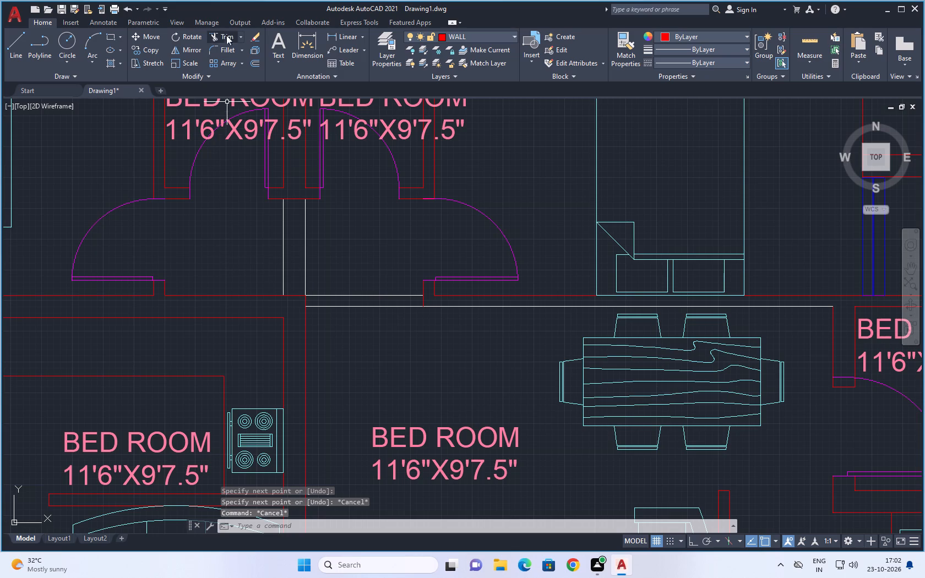
Trim the two vertical and two horizontal wall lines crossing the passage below the upper toilets.
click(225, 30)
drag(251, 226, 368, 325)
click(224, 34)
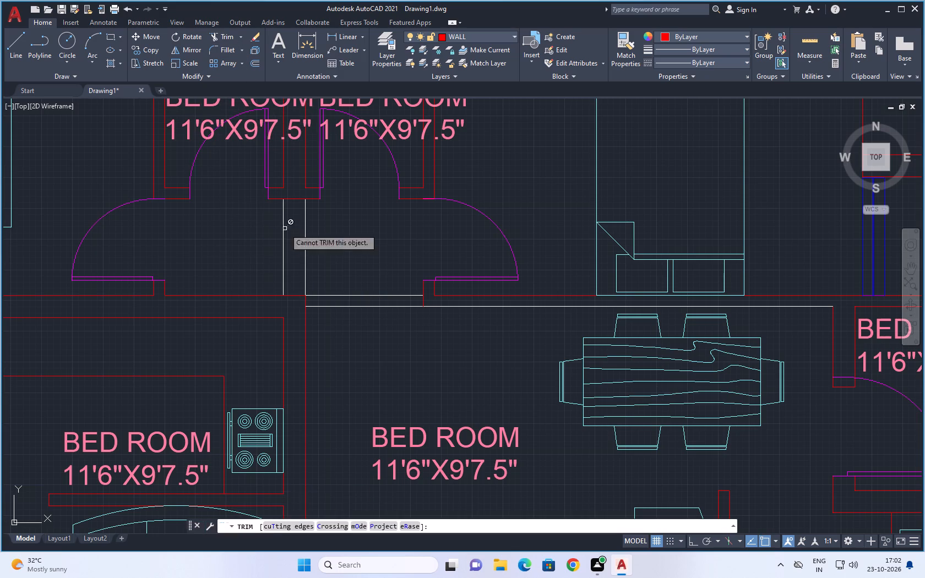
drag(265, 242, 368, 335)
scroll(396, 343, down, 1)
middle_drag(394, 345, 372, 341)
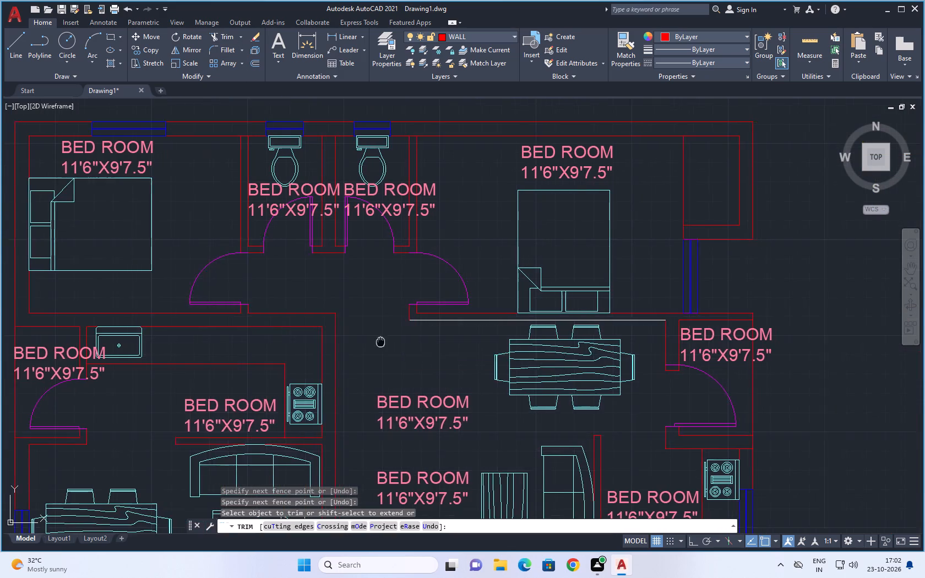
middle_drag(372, 341, 266, 320)
key(Escape)
key(Escape)
Move the dining room's upper wall line to the WALL layer.
click(351, 296)
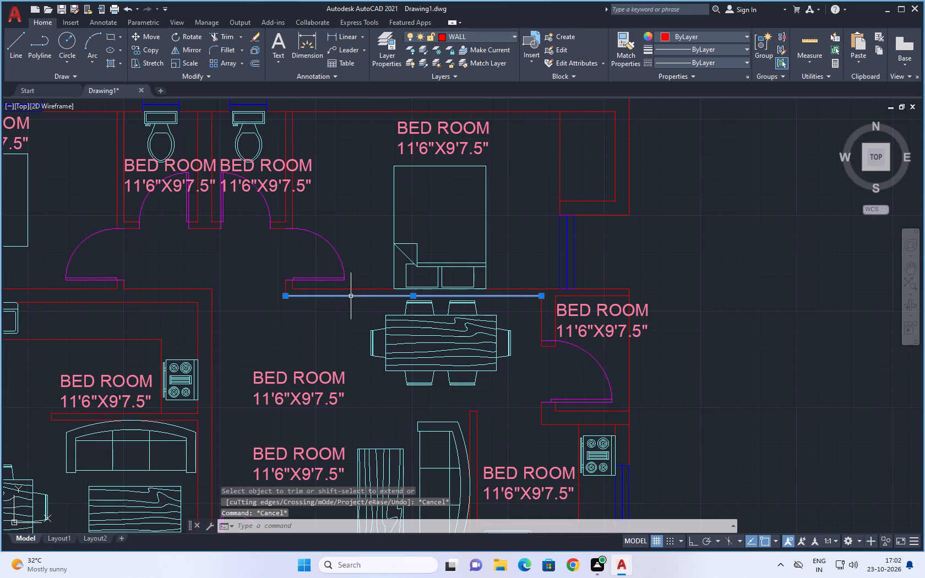
click(466, 35)
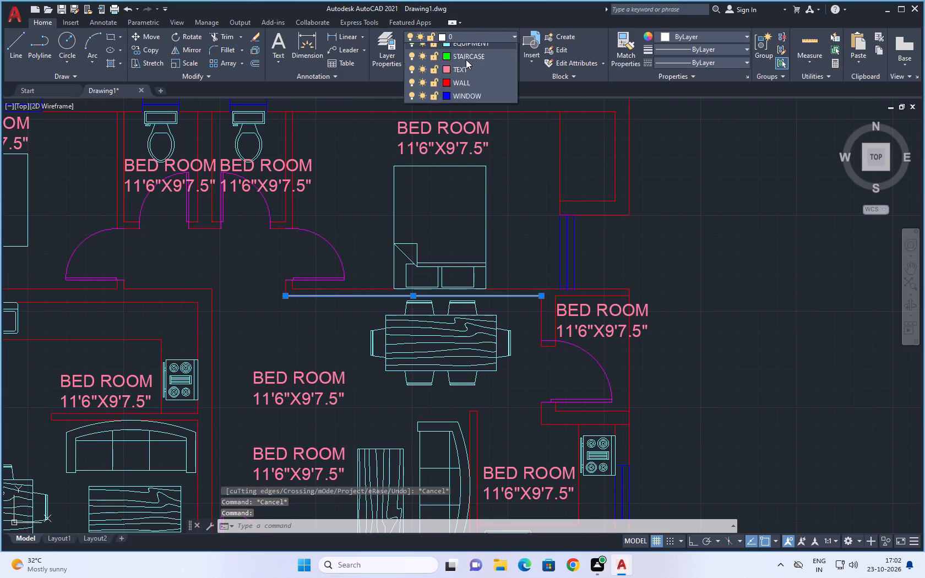
click(469, 131)
key(Escape)
key(Escape)
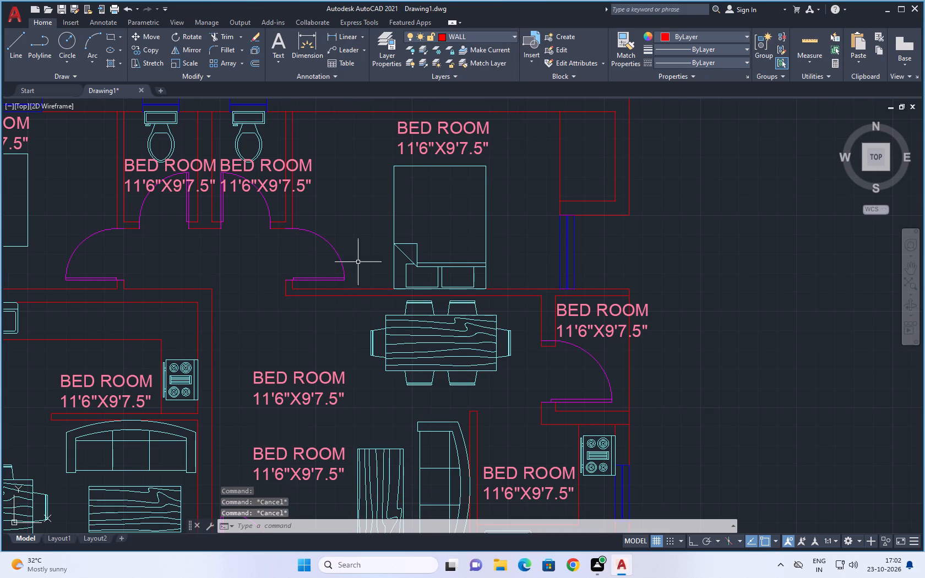
Look over the whole floor plan to check the walls and the copied room labels.
scroll(336, 325, down, 1)
middle_drag(342, 328, 406, 314)
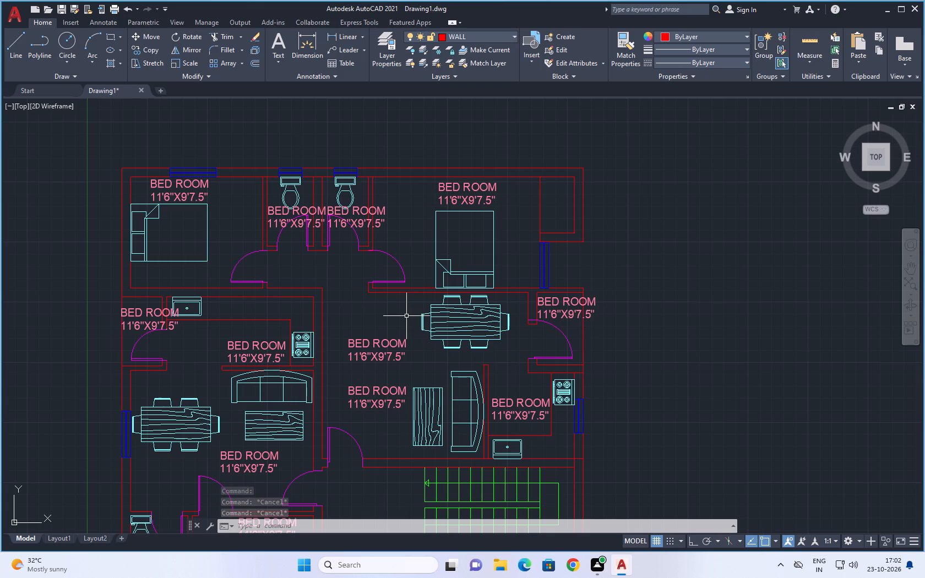
scroll(404, 320, down, 1)
middle_drag(390, 323, 385, 305)
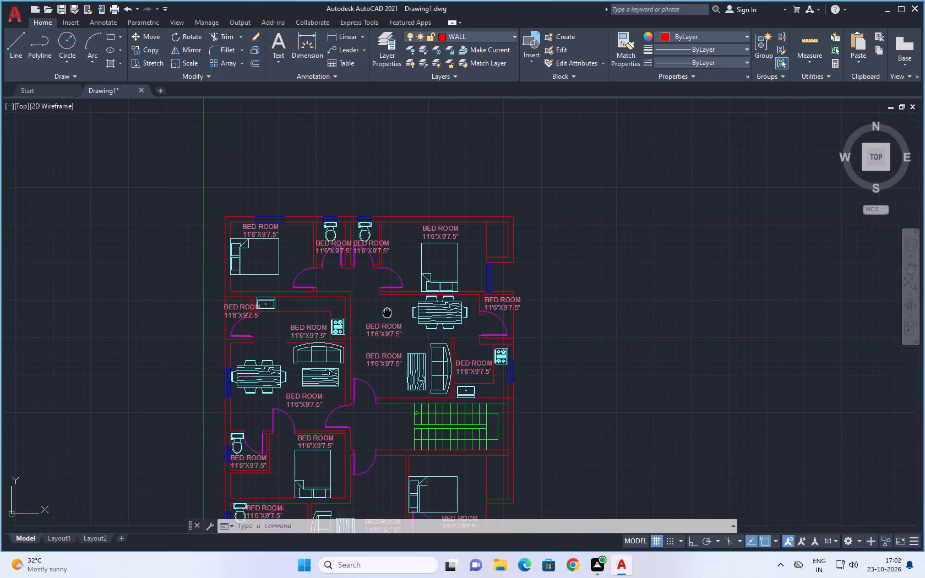
middle_drag(385, 305, 368, 247)
scroll(366, 274, down, 2)
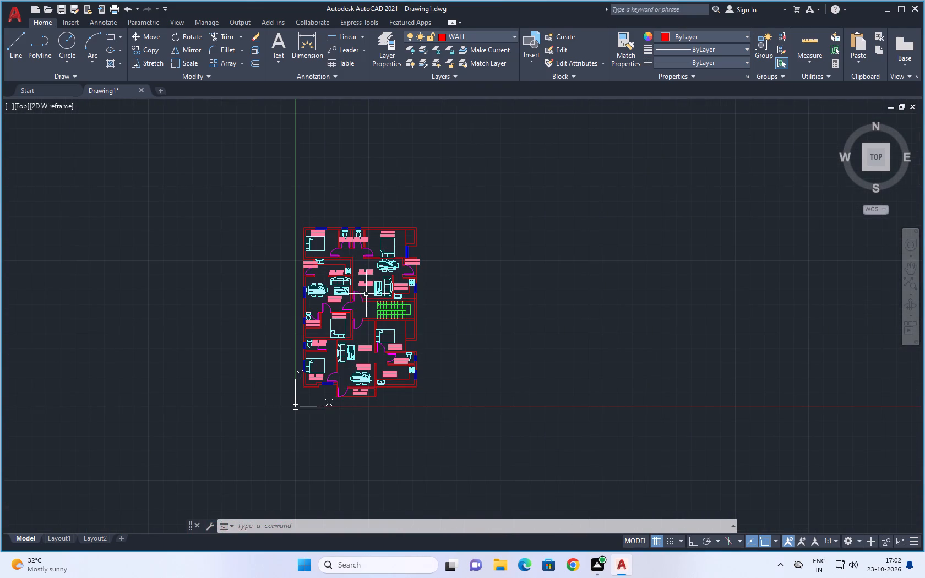
scroll(494, 336, up, 2)
middle_drag(485, 310, 789, 293)
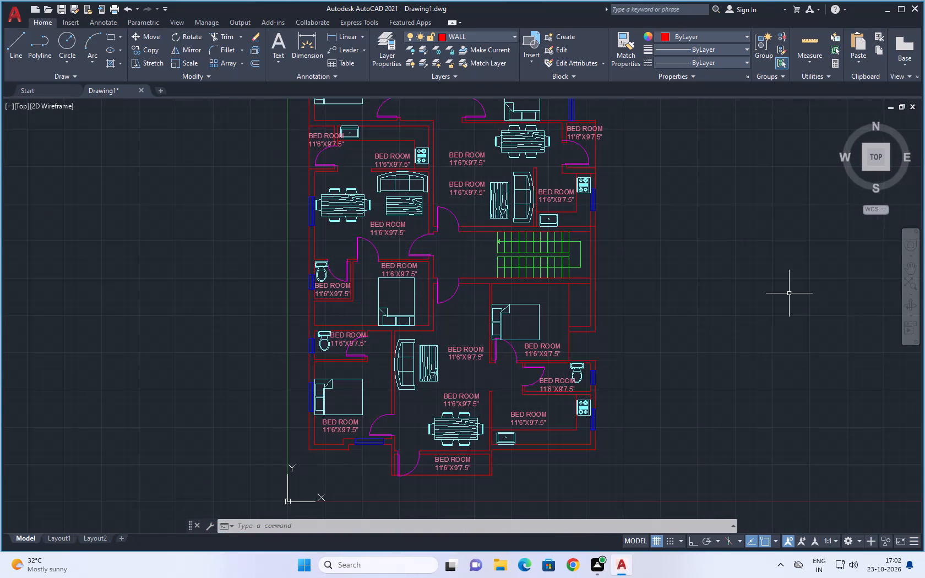
middle_drag(724, 229, 760, 337)
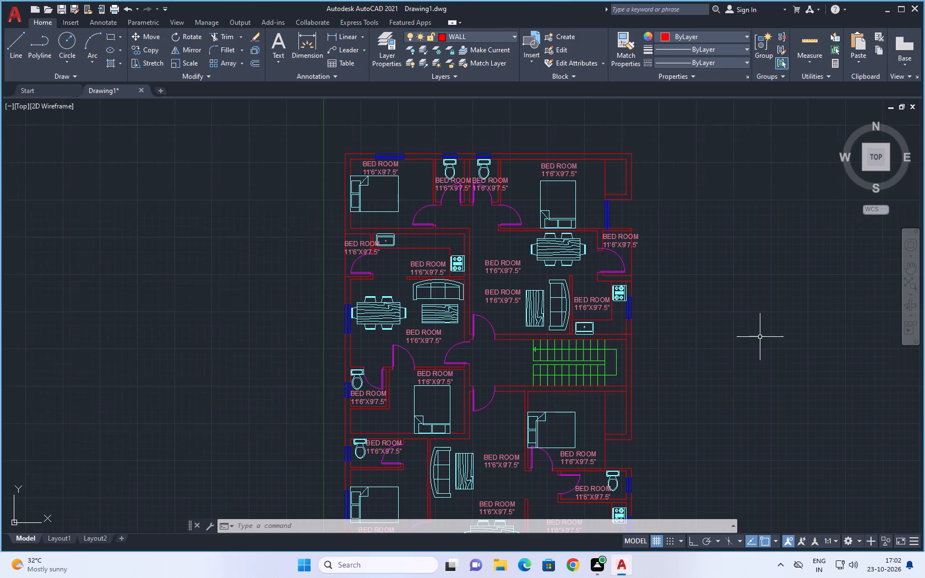
Replace the label text in the small room at the plan's upper-left side with UTILITY and 3'6"X6' on two lines.
scroll(377, 263, up, 1)
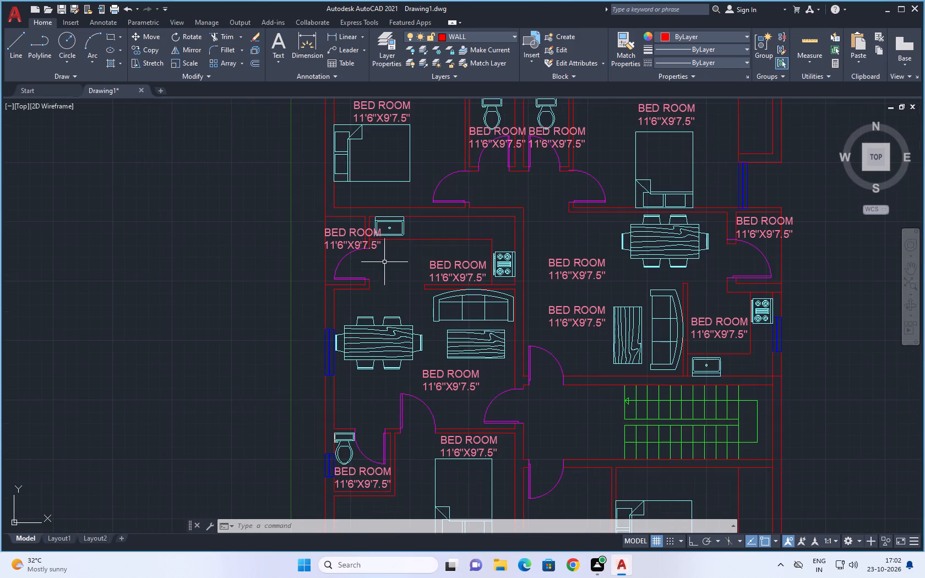
middle_drag(422, 269, 334, 219)
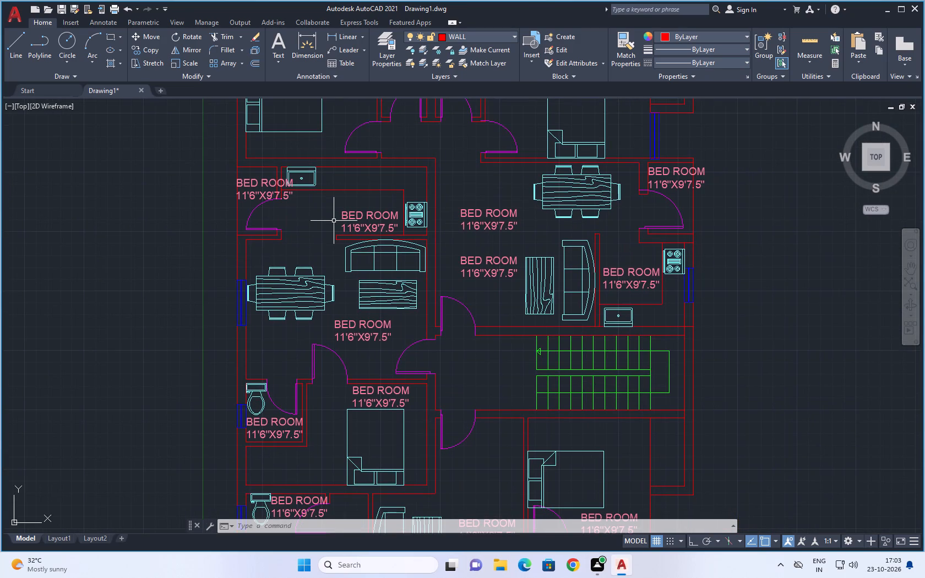
scroll(240, 195, up, 2)
double_click(293, 164)
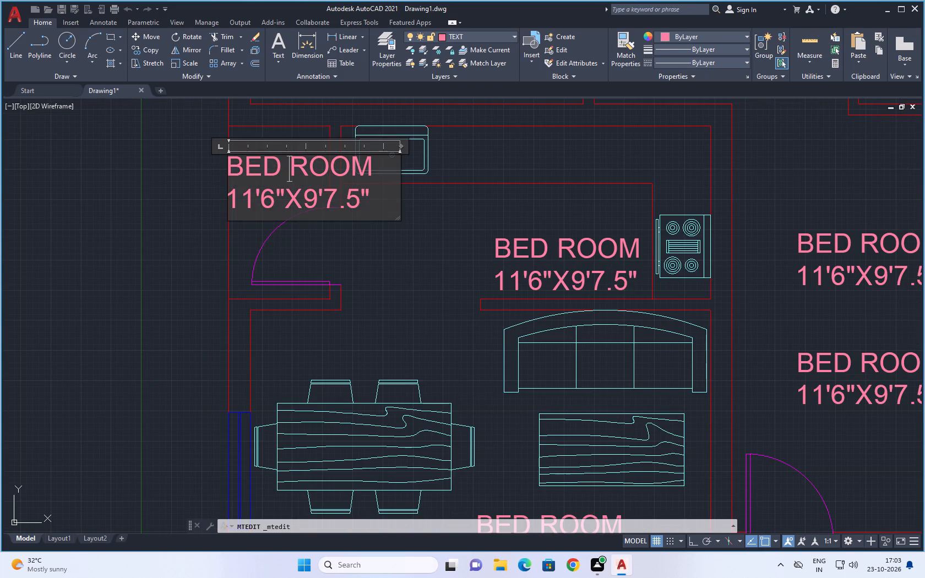
click(371, 192)
key(BackSpace)
key(BackSpace)
key(BackSpace)
key(BackSpace)
key(BackSpace)
key(BackSpace)
key(BackSpace)
key(BackSpace)
key(BackSpace)
key(BackSpace)
key(BackSpace)
key(BackSpace)
key(BackSpace)
key(BackSpace)
key(BackSpace)
key(BackSpace)
key(BackSpace)
key(BackSpace)
key(BackSpace)
key(BackSpace)
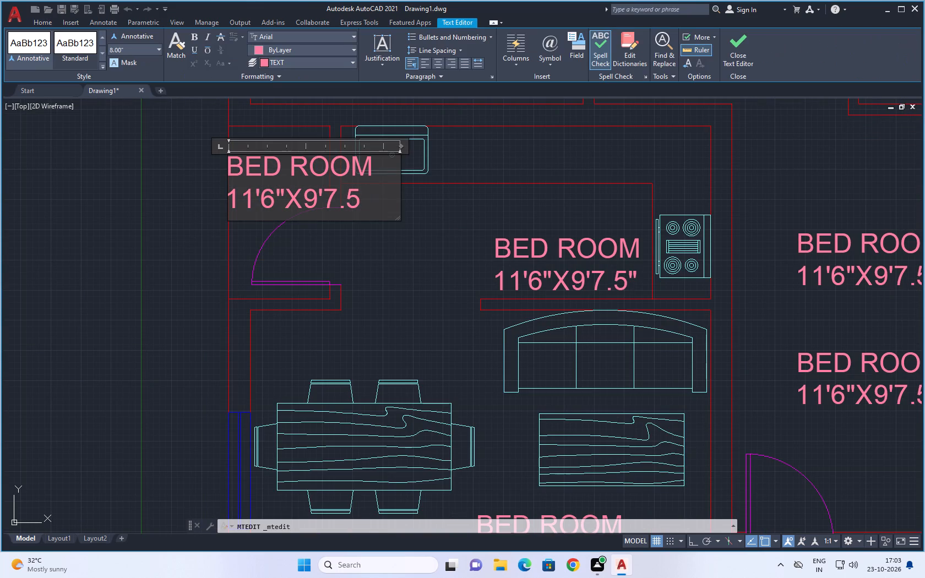
key(u)
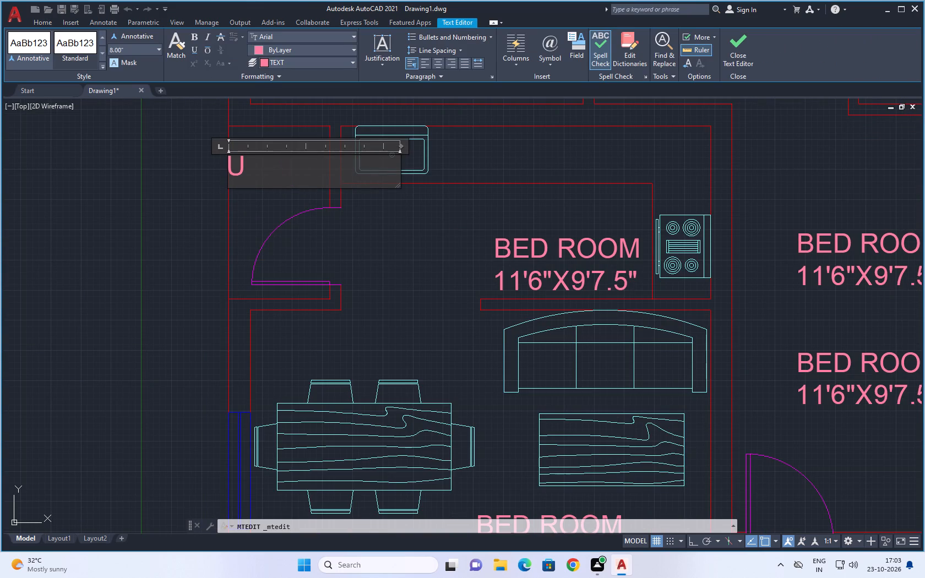
text(TILIT)
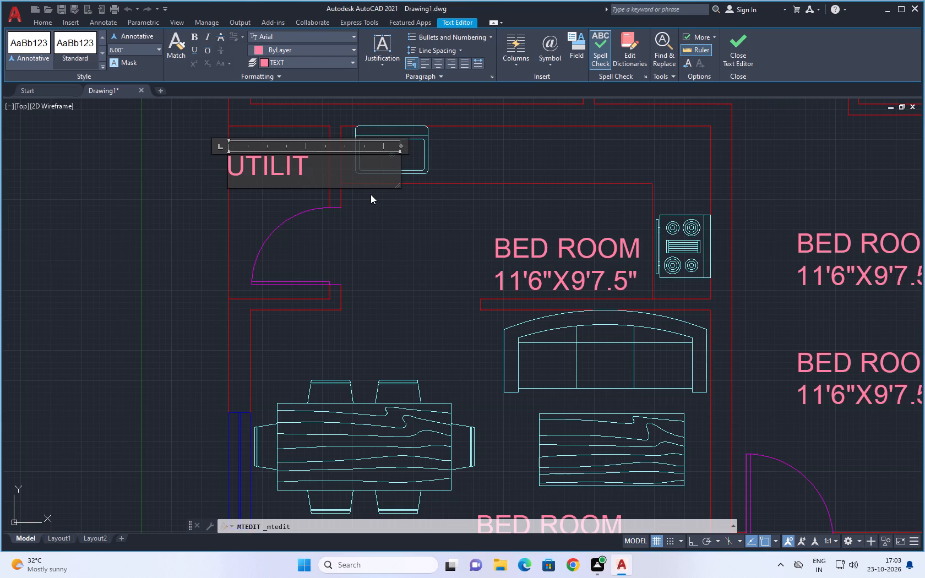
key(y)
key(Return)
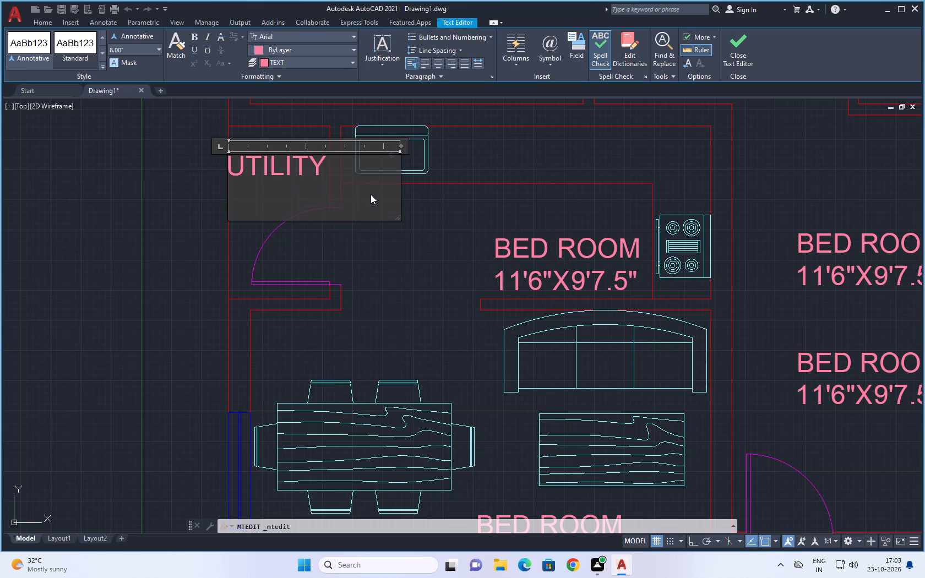
text(3'6)
key(shift+quotedbl)
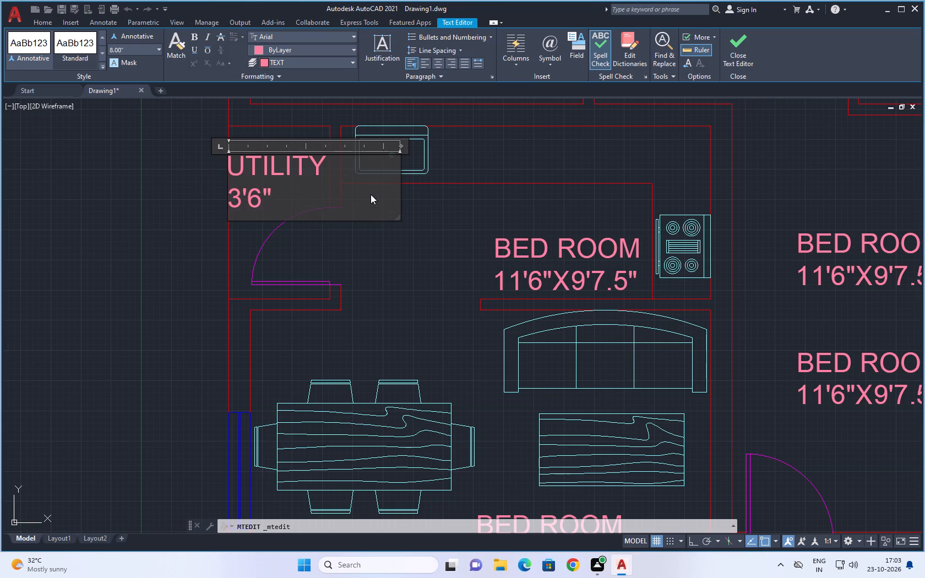
text(X6')
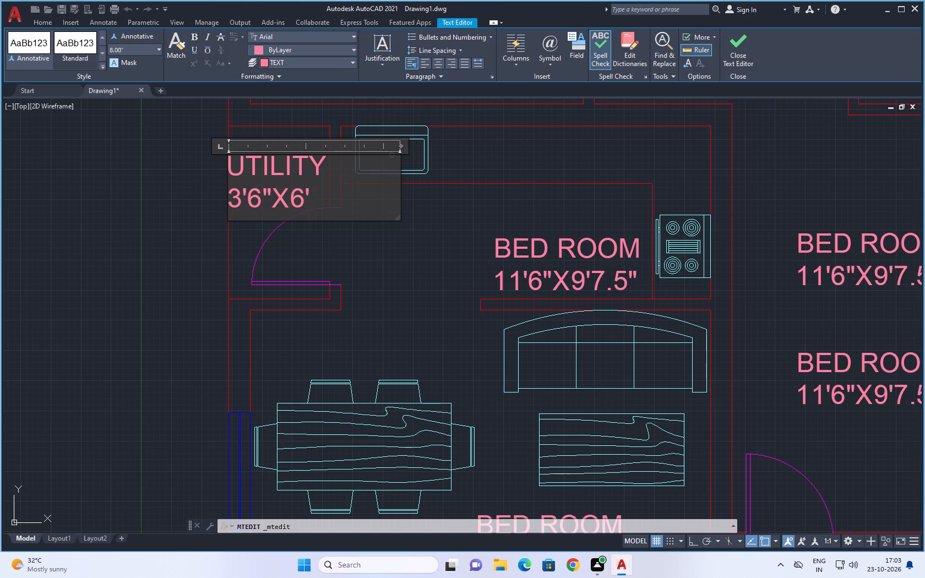
click(427, 264)
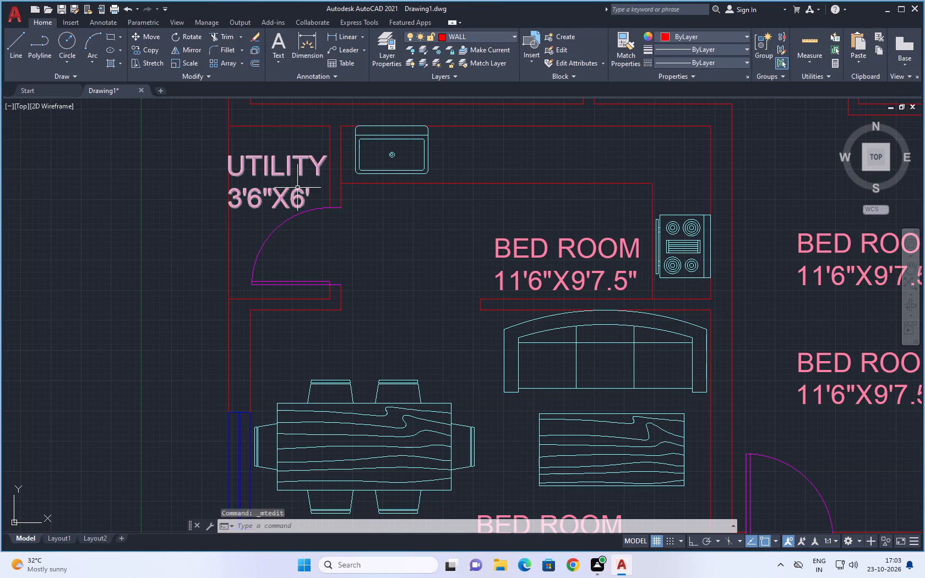
Move the UTILITY label slightly up and to the right, off the outer wall line.
click(279, 170)
click(270, 173)
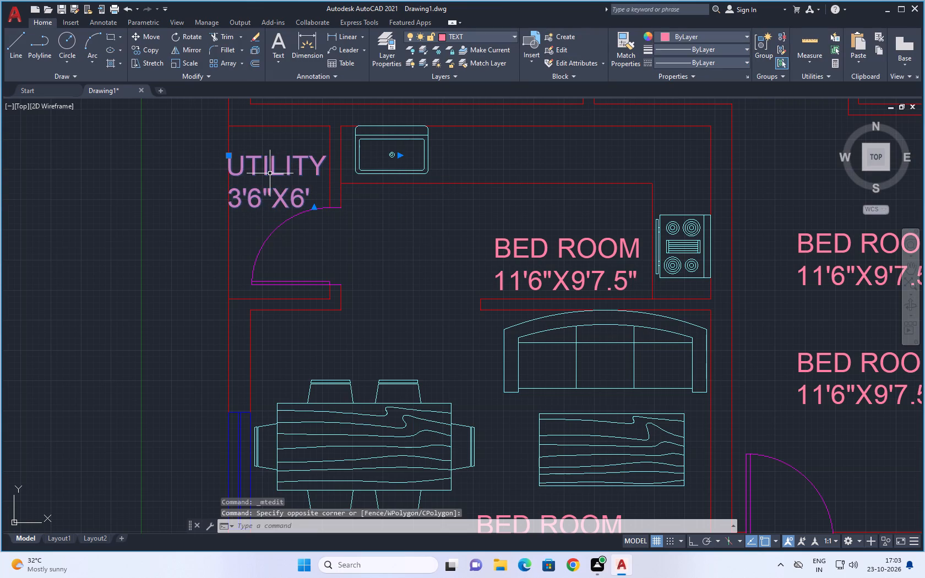
click(271, 172)
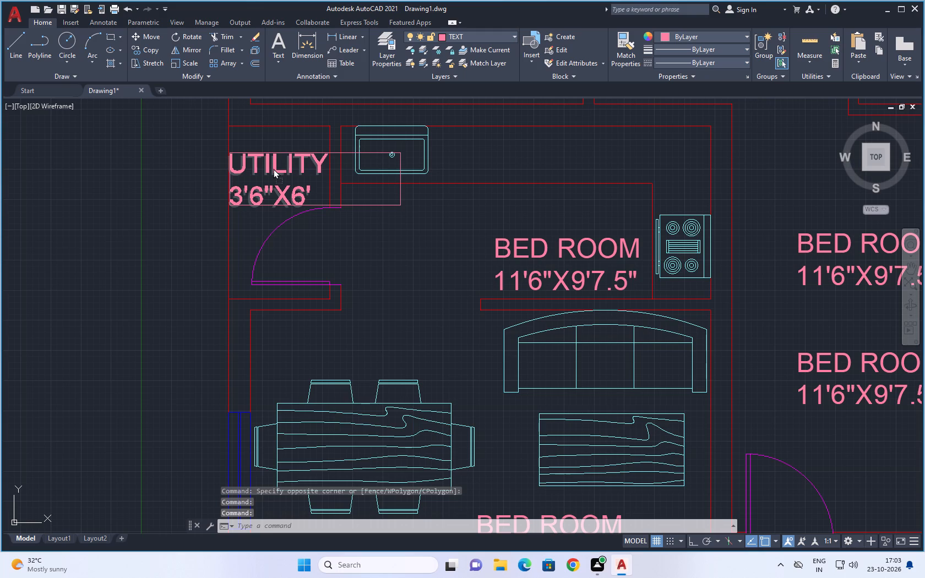
Replace the label text in the room with the stove beside the utility with KITCHEN and 12'3"X6' on two lines.
middle_drag(353, 254, 282, 222)
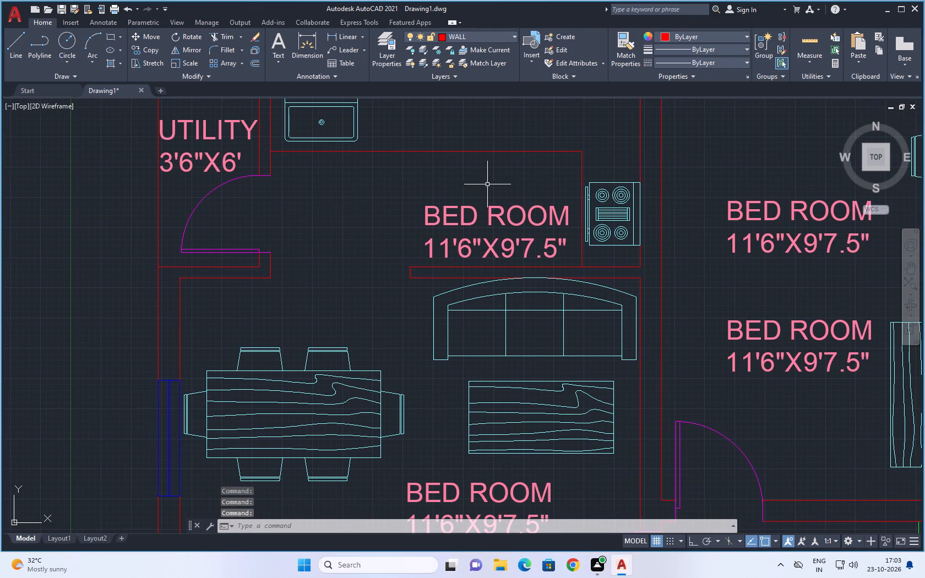
double_click(498, 215)
click(564, 249)
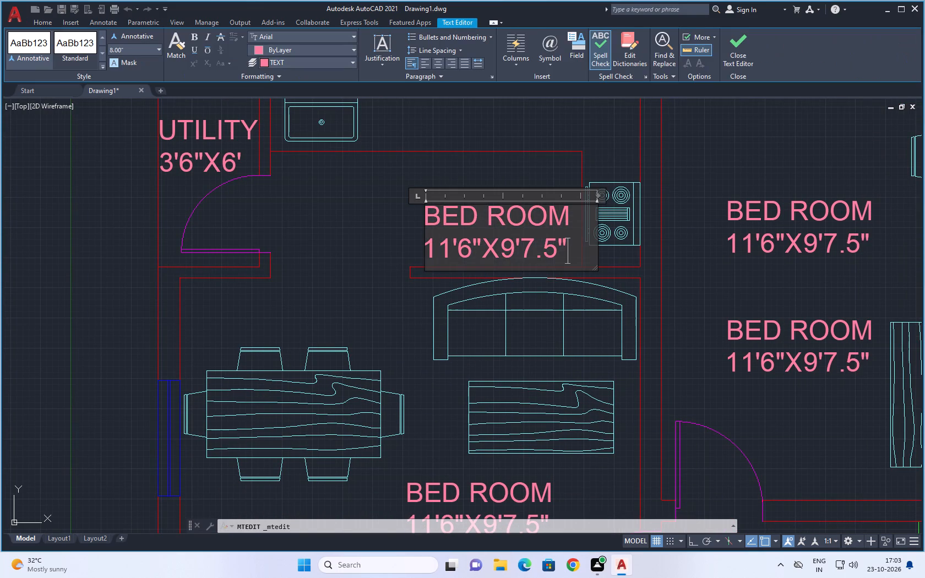
key(BackSpace)
key(BackSpace)
key(BackSpace)
key(BackSpace)
key(BackSpace)
key(BackSpace)
key(BackSpace)
key(BackSpace)
key(BackSpace)
key(BackSpace)
key(BackSpace)
key(BackSpace)
key(BackSpace)
key(BackSpace)
key(BackSpace)
key(BackSpace)
key(BackSpace)
key(BackSpace)
key(BackSpace)
key(BackSpace)
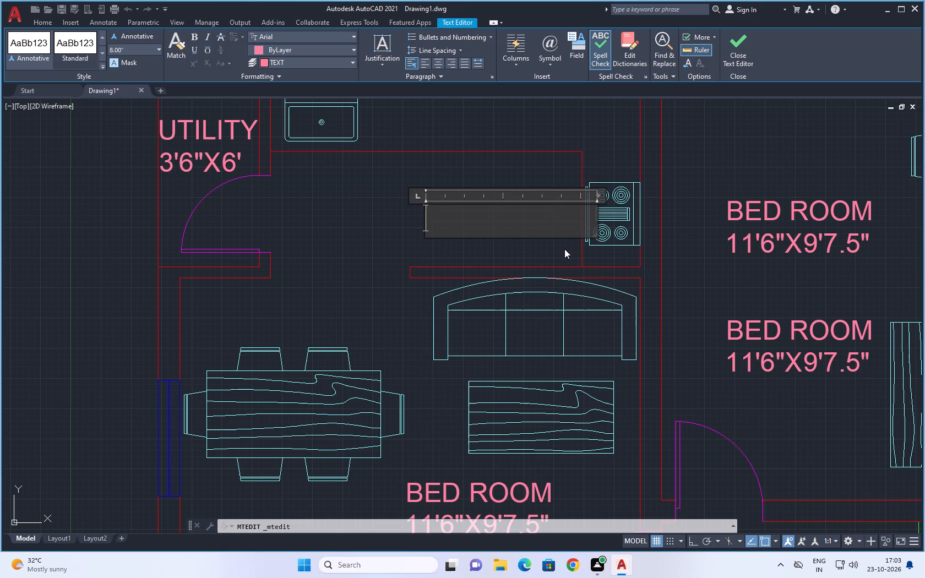
scroll(580, 263, down, 2)
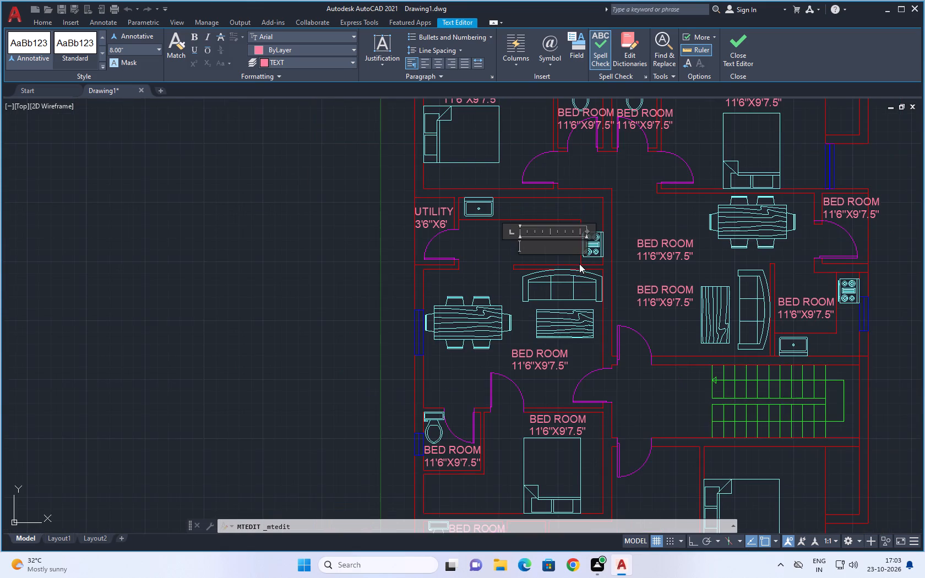
scroll(581, 262, up, 2)
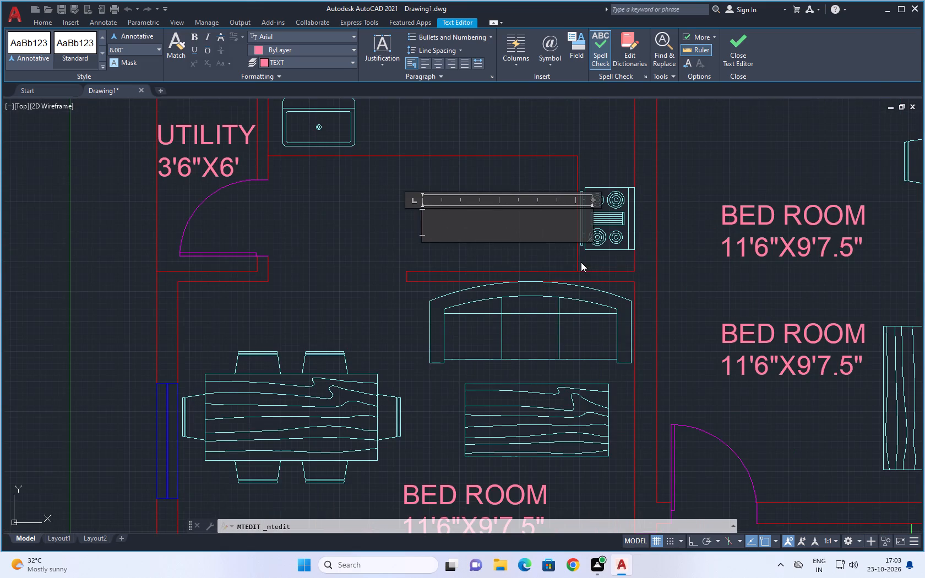
text(KI)
text(TCHEN)
key(Return)
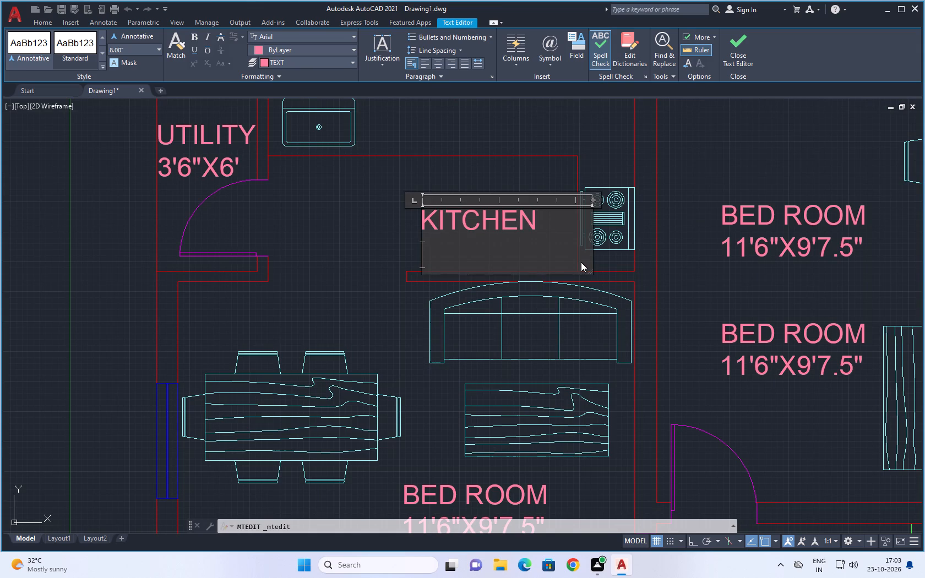
text(12'3")
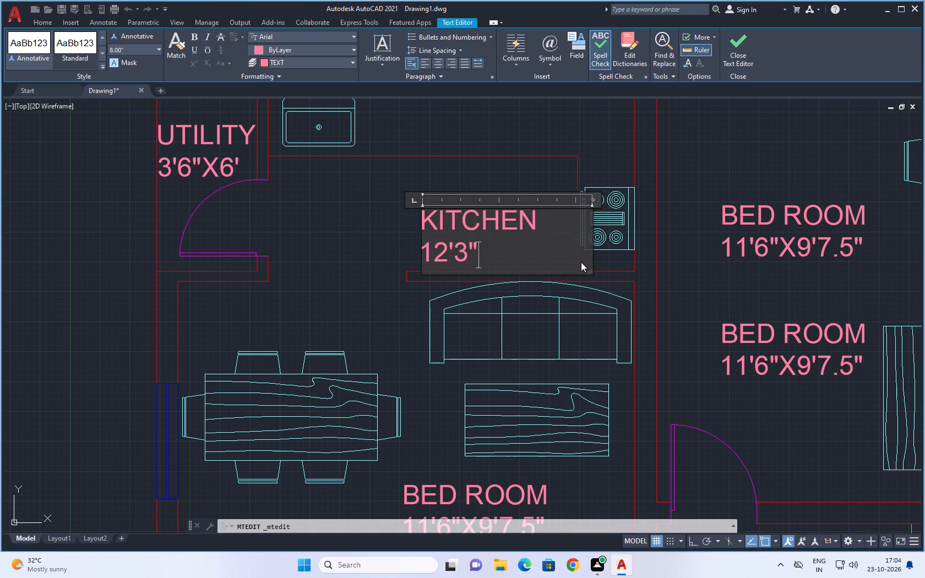
text(X6')
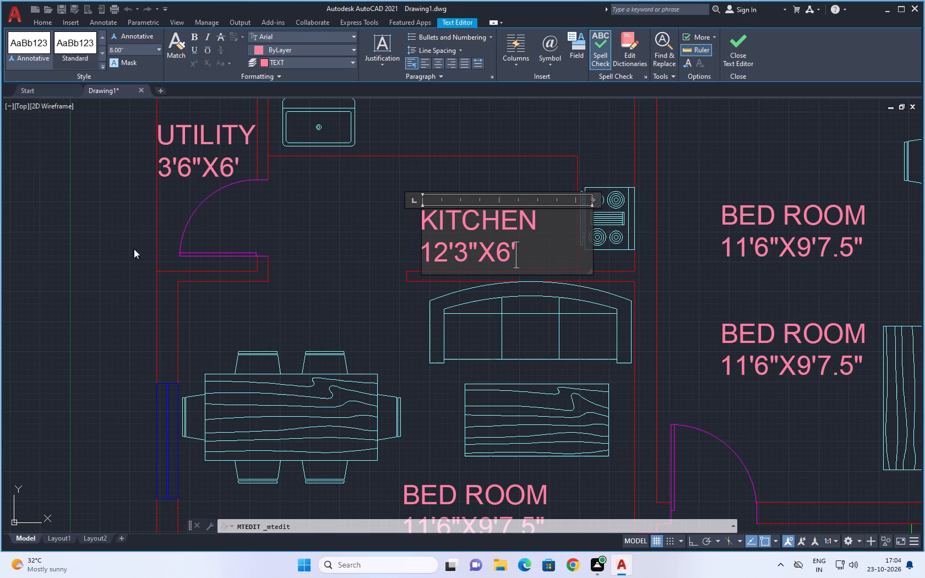
click(330, 249)
Replace the label text below the sofa and dining table under the kitchen with LIVING/DINING and 12'3"X6' on two lines.
scroll(327, 256, down, 2)
middle_drag(329, 261, 313, 224)
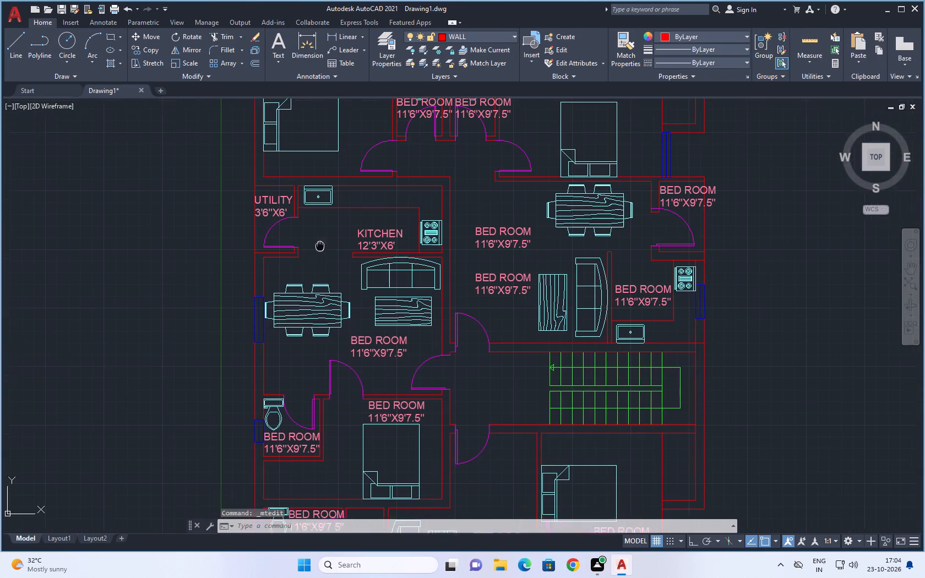
middle_drag(313, 224, 302, 178)
middle_drag(362, 299, 368, 268)
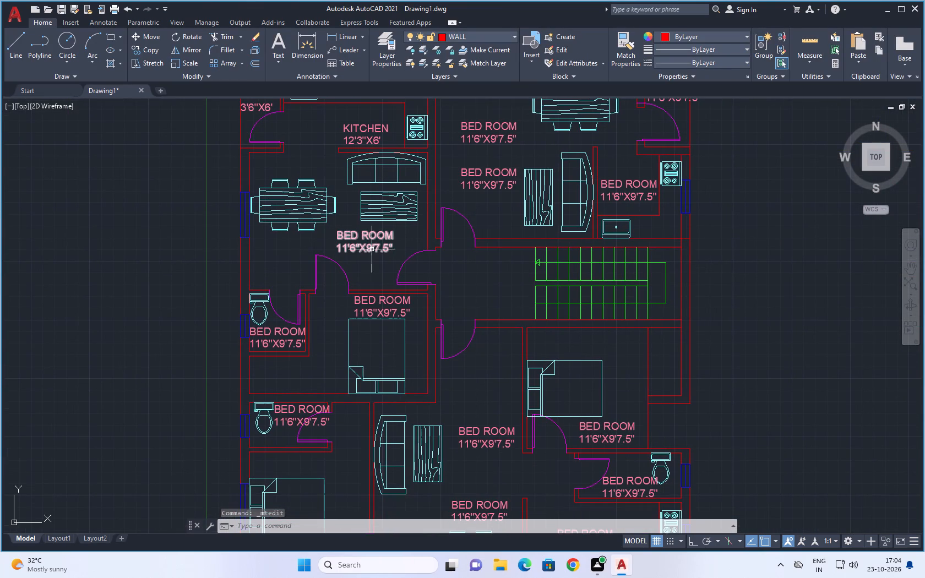
double_click(372, 249)
click(400, 253)
click(397, 250)
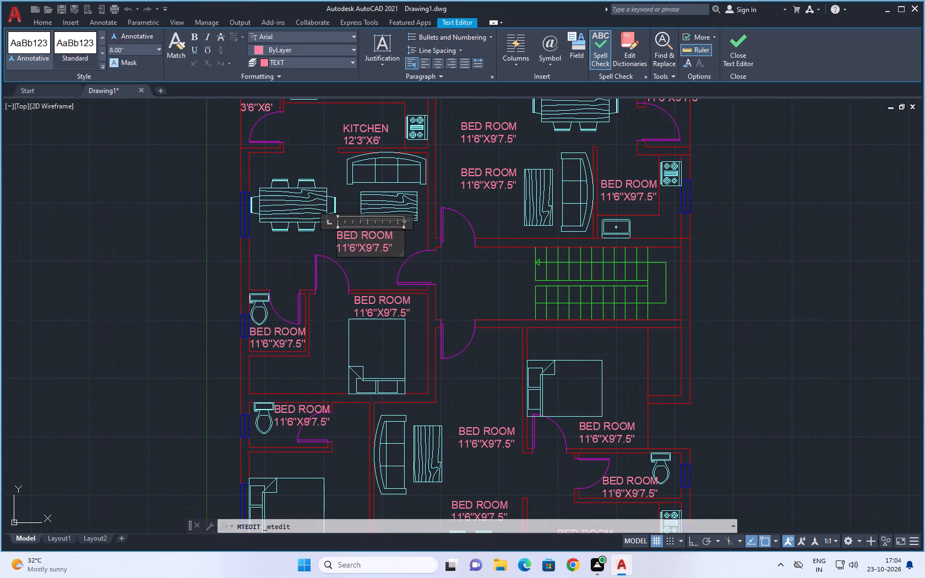
key(BackSpace)
key(BackSpace)
key(BackSpace)
key(BackSpace)
key(BackSpace)
key(BackSpace)
key(BackSpace)
key(BackSpace)
key(BackSpace)
key(BackSpace)
key(BackSpace)
key(BackSpace)
key(BackSpace)
key(BackSpace)
key(BackSpace)
key(BackSpace)
key(BackSpace)
key(BackSpace)
key(BackSpace)
key(BackSpace)
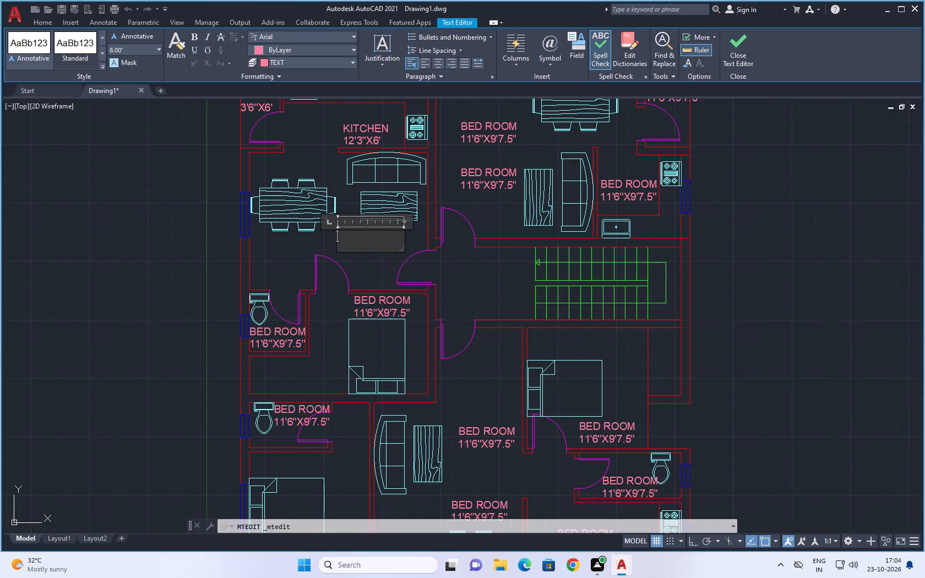
text(LIVING)
key(slash)
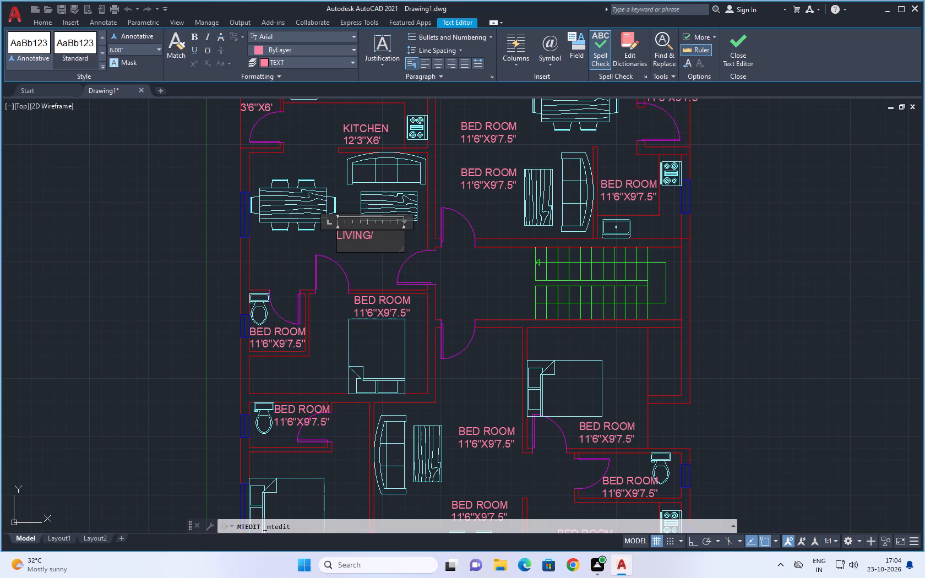
text(DINING)
key(Return)
text(12'3)
key(shift+quotedbl)
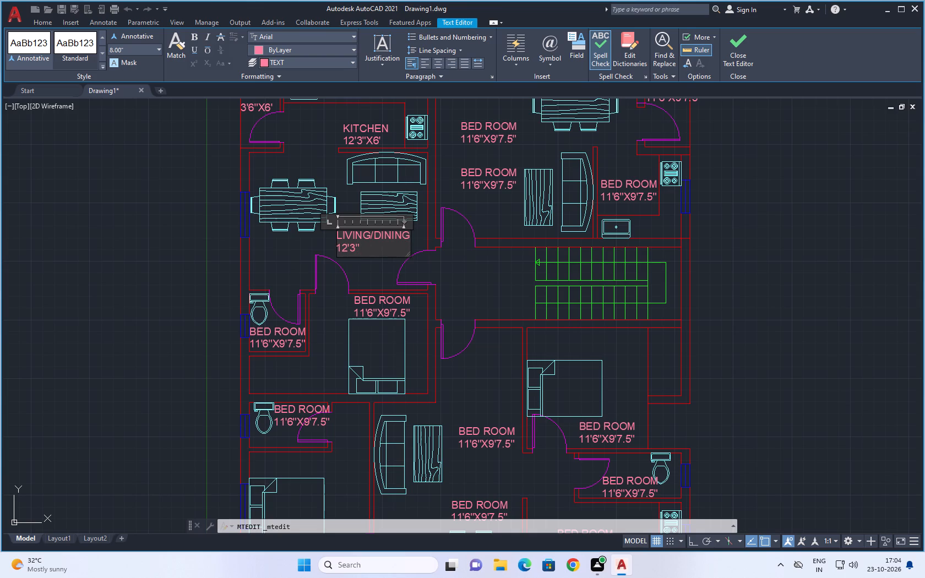
text(X6)
key(apostrophe)
click(280, 257)
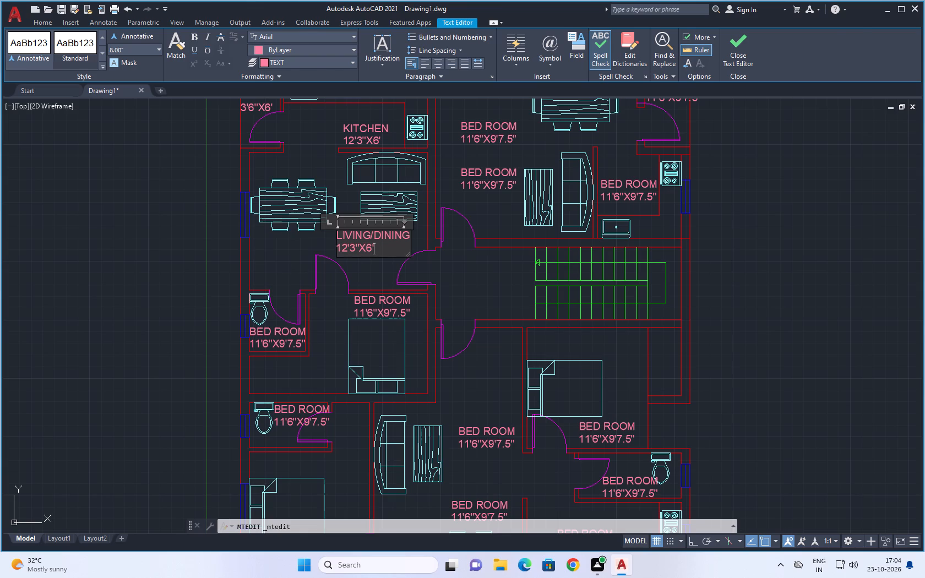
Replace the label text in the toilet room below the living/dining area with BATH and 5'X5'1.5" on two lines.
middle_drag(319, 333, 349, 286)
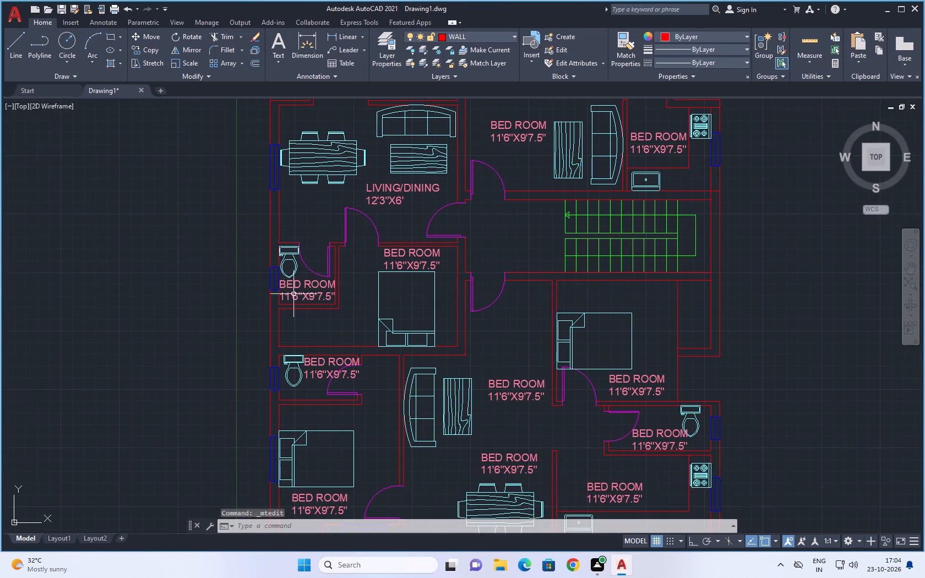
scroll(292, 294, up, 2)
double_click(341, 305)
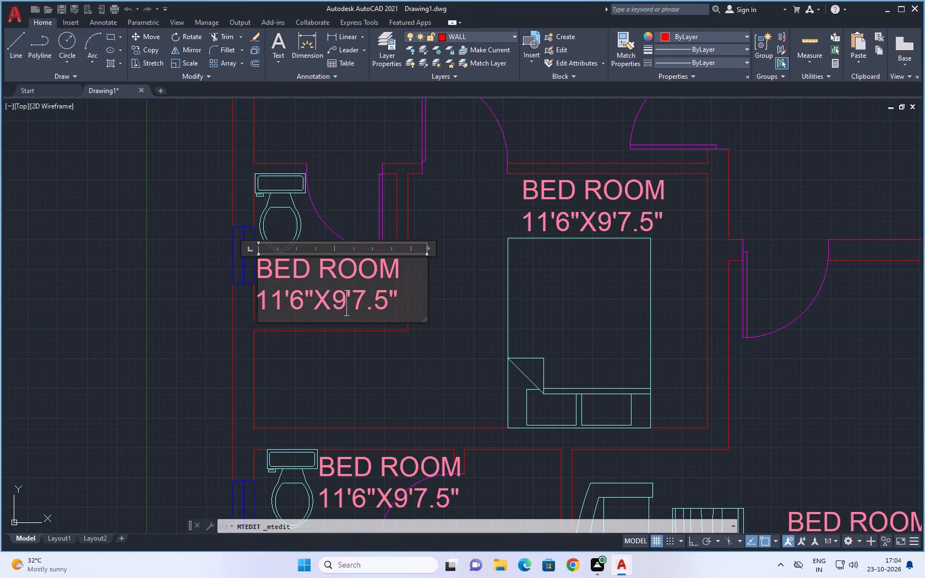
click(391, 300)
click(405, 299)
key(BackSpace)
key(BackSpace)
key(BackSpace)
key(BackSpace)
key(BackSpace)
key(BackSpace)
key(BackSpace)
key(BackSpace)
key(BackSpace)
key(BackSpace)
key(BackSpace)
key(BackSpace)
key(BackSpace)
key(BackSpace)
key(BackSpace)
key(BackSpace)
key(BackSpace)
key(BackSpace)
key(BackSpace)
key(BackSpace)
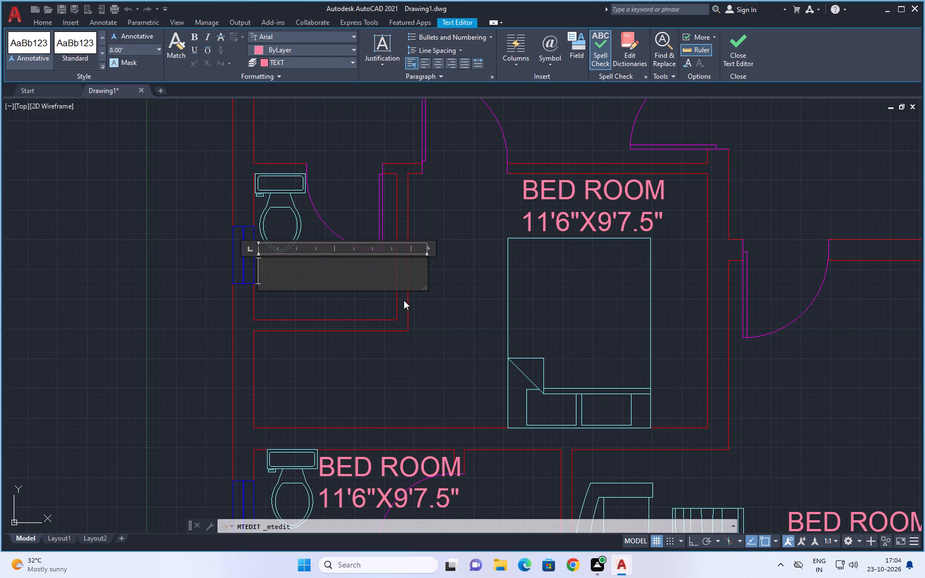
key(BackSpace)
text(BATH)
key(Return)
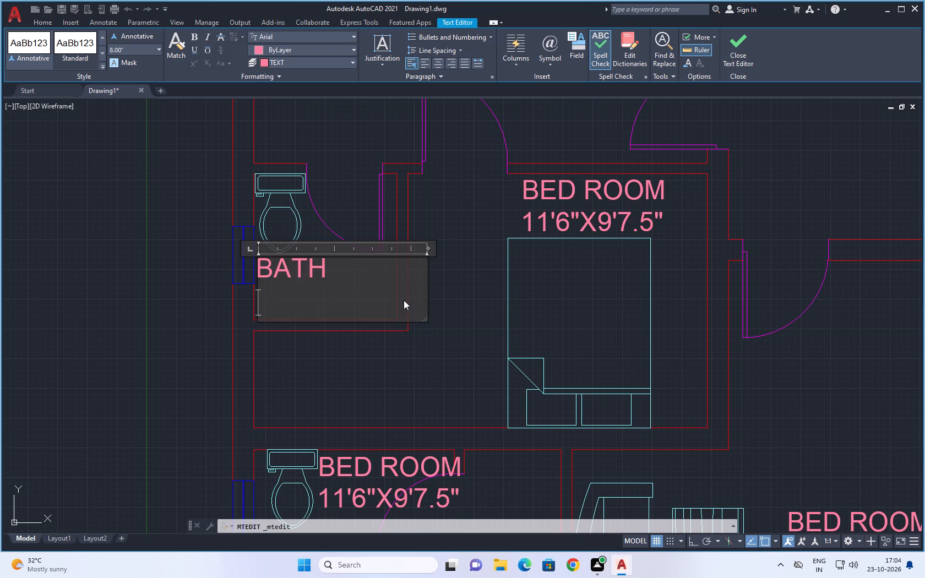
text(5')
key(x)
text(5'1.5")
click(393, 355)
Change the dimension line of the BED ROOM label beside that bath, above the bed, to 9'6"X8'11".
scroll(393, 363, down, 1)
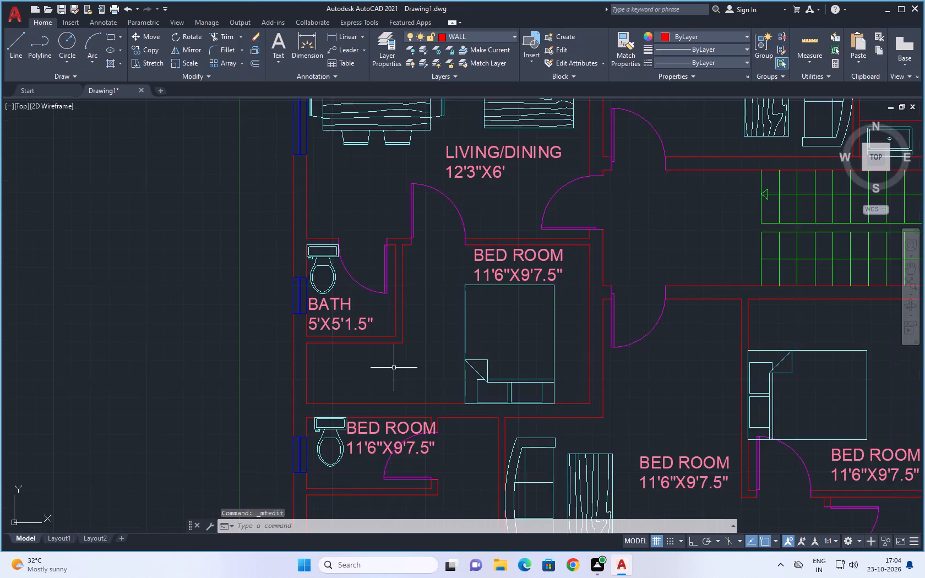
scroll(394, 368, down, 1)
middle_drag(390, 368, 268, 268)
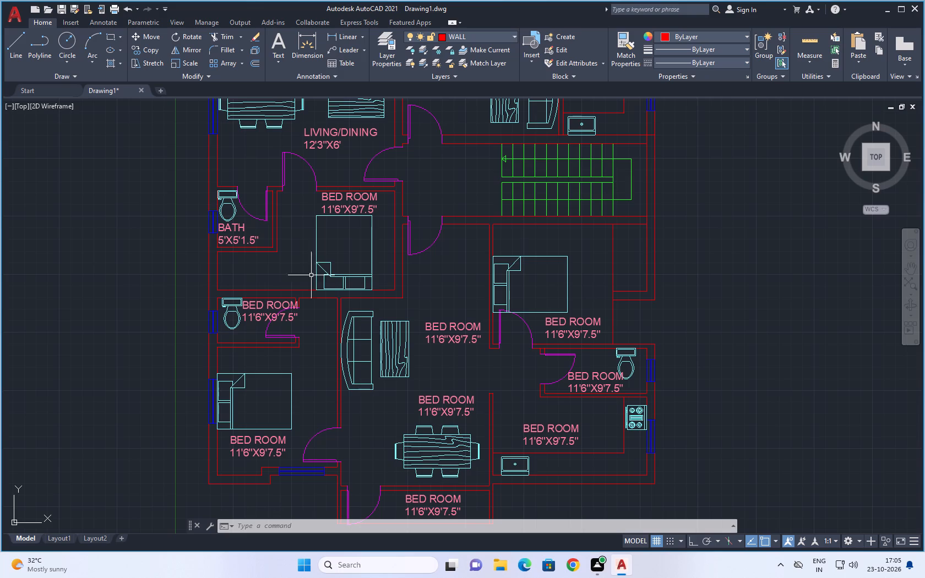
scroll(324, 269, up, 1)
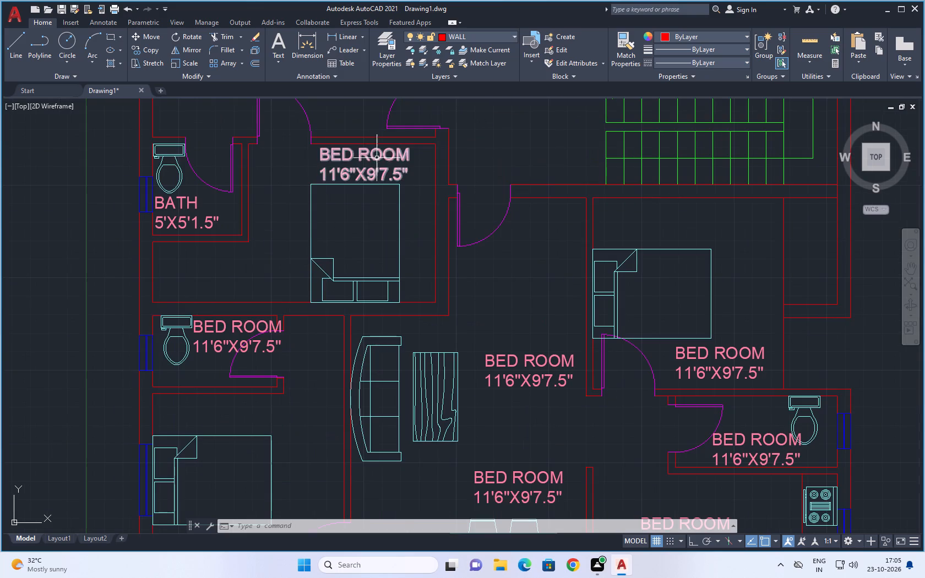
double_click(380, 173)
double_click(384, 171)
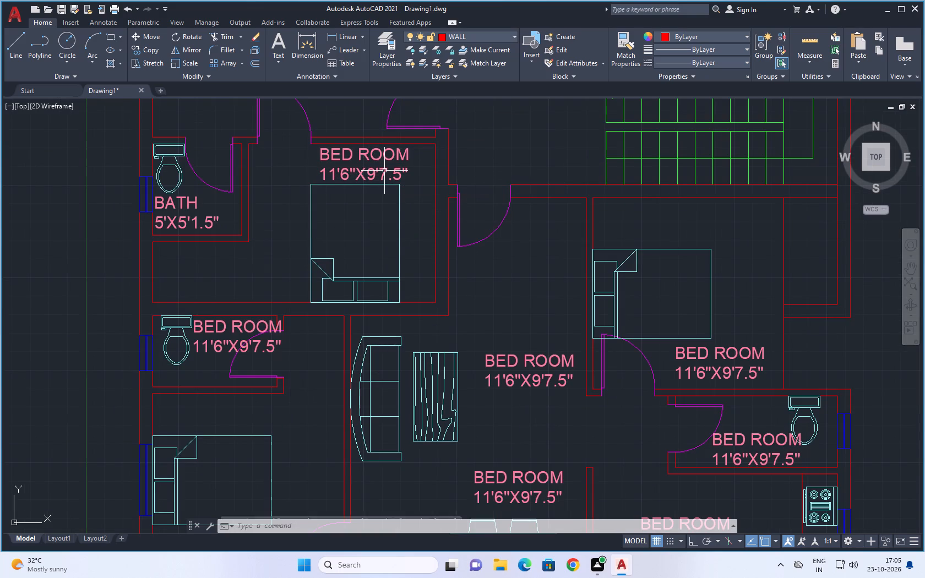
double_click(383, 170)
click(409, 177)
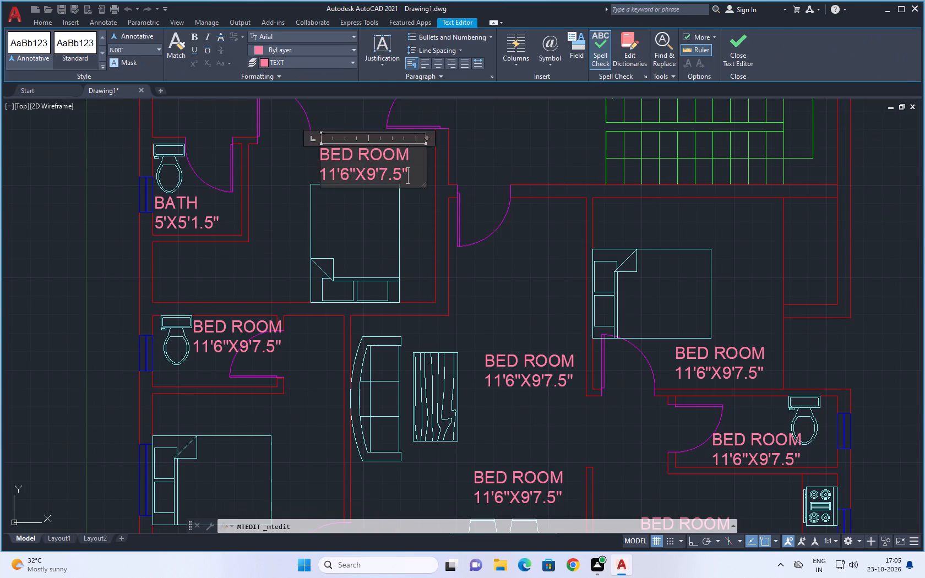
key(BackSpace)
key(BackSpace)
key(BackSpace)
key(BackSpace)
key(BackSpace)
key(BackSpace)
key(BackSpace)
key(BackSpace)
key(BackSpace)
key(BackSpace)
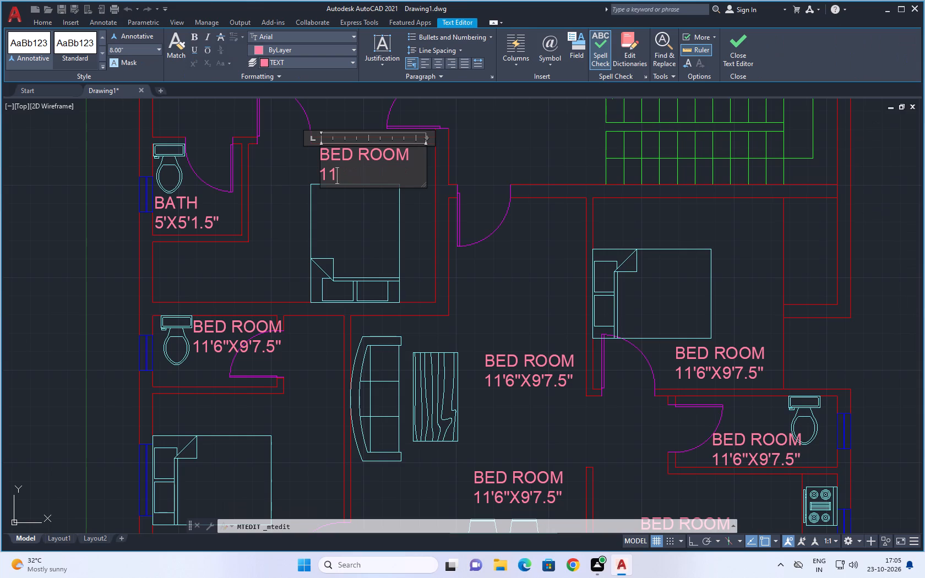
key(BackSpace)
key(BackSpace)
text(9'6"X)
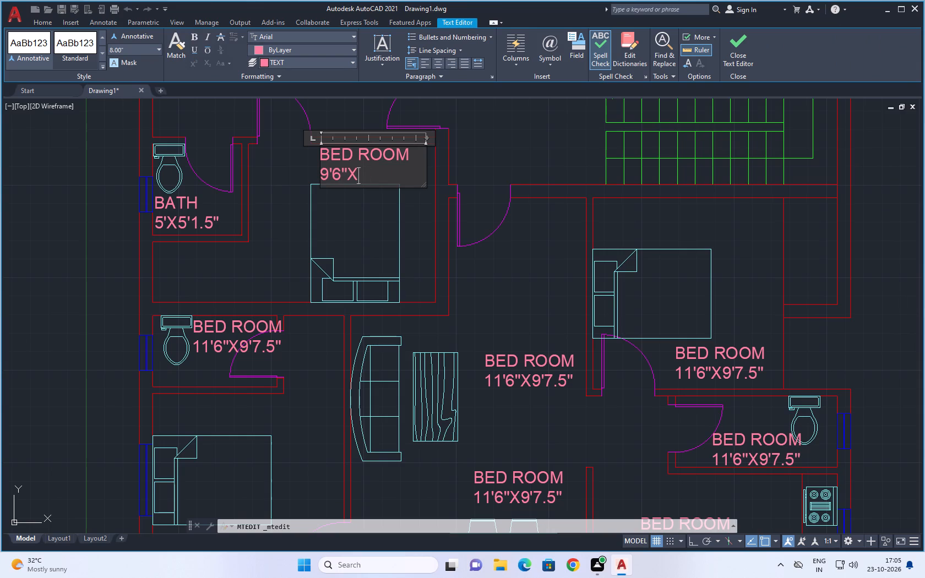
text(8')
text(11")
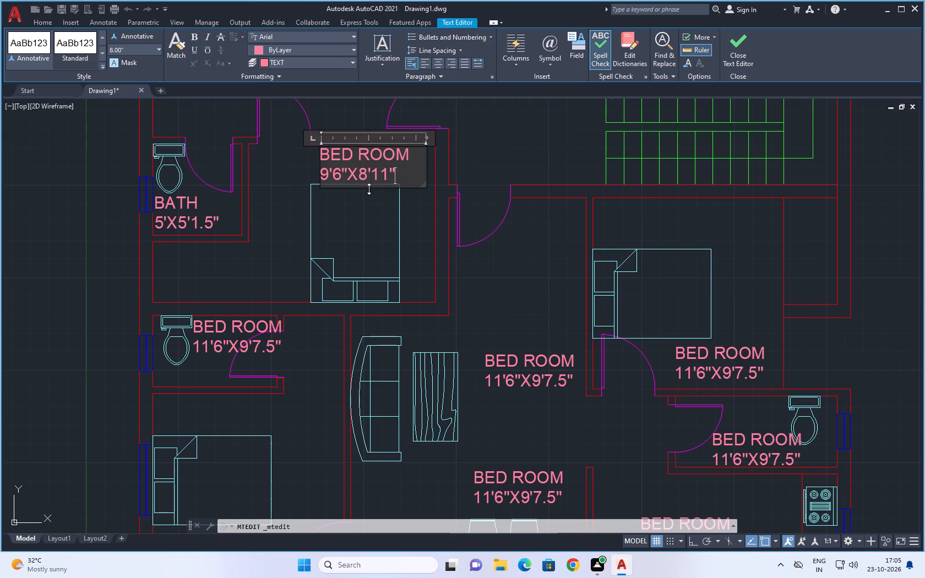
click(296, 227)
scroll(293, 233, down, 1)
middle_drag(293, 235, 283, 178)
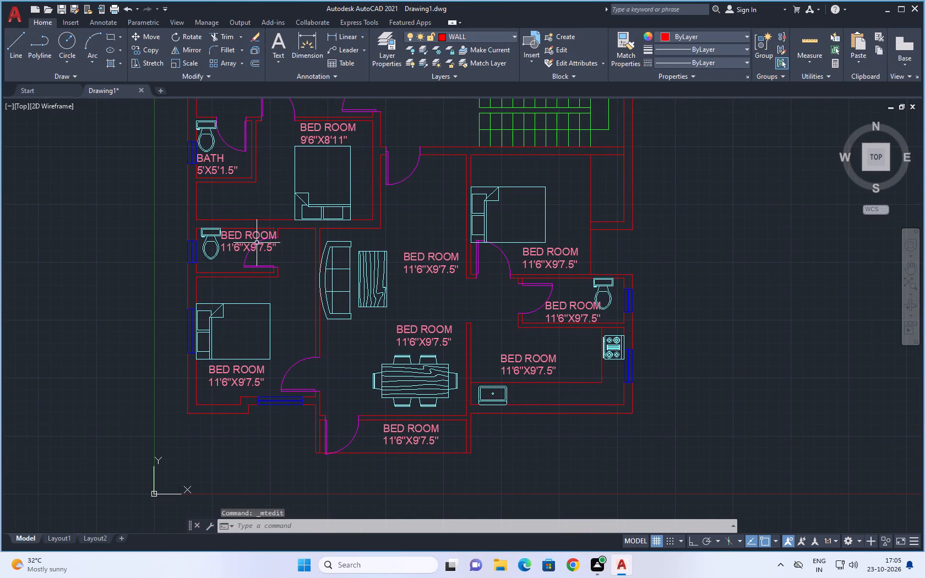
Replace the label text in the second toilet room, directly above the lower-left bedroom, with BATH and 7'X4' on two lines.
double_click(248, 247)
click(276, 247)
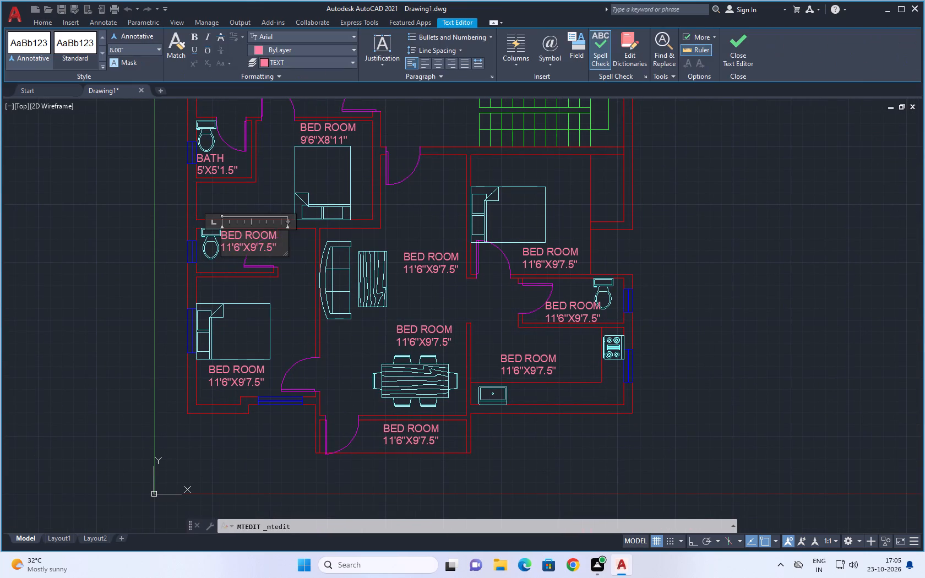
key(BackSpace)
key(BackSpace)
key(BackSpace)
key(BackSpace)
key(BackSpace)
key(BackSpace)
key(BackSpace)
key(BackSpace)
key(BackSpace)
key(BackSpace)
key(BackSpace)
key(BackSpace)
key(BackSpace)
key(BackSpace)
key(BackSpace)
key(BackSpace)
key(BackSpace)
key(BackSpace)
key(BackSpace)
key(BackSpace)
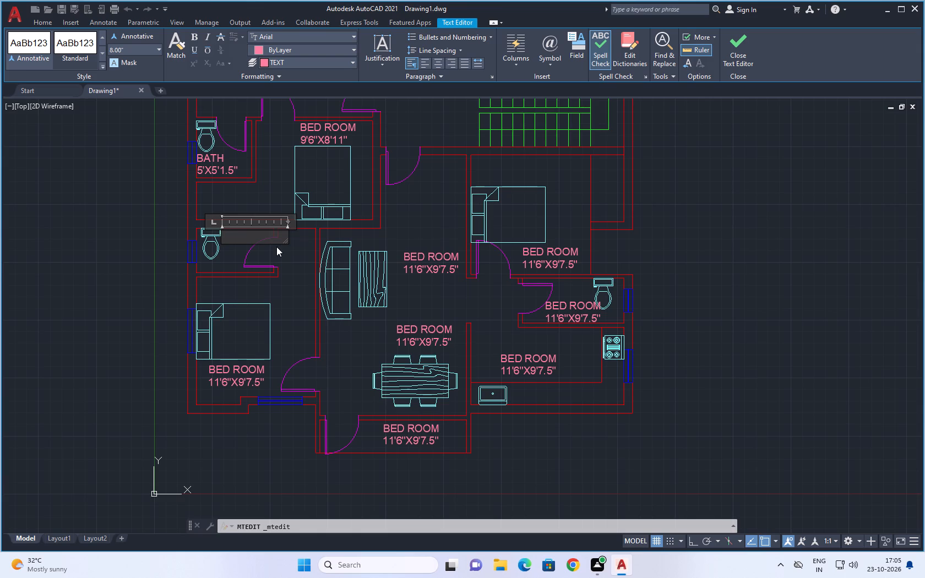
text(BATH)
key(Return)
key(7)
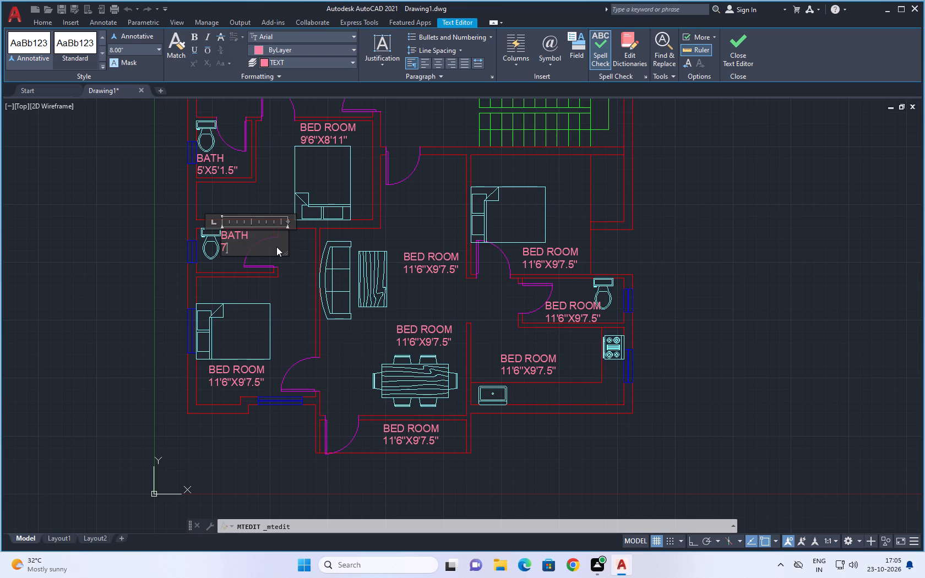
key(apostrophe)
key(x)
text(4')
click(135, 258)
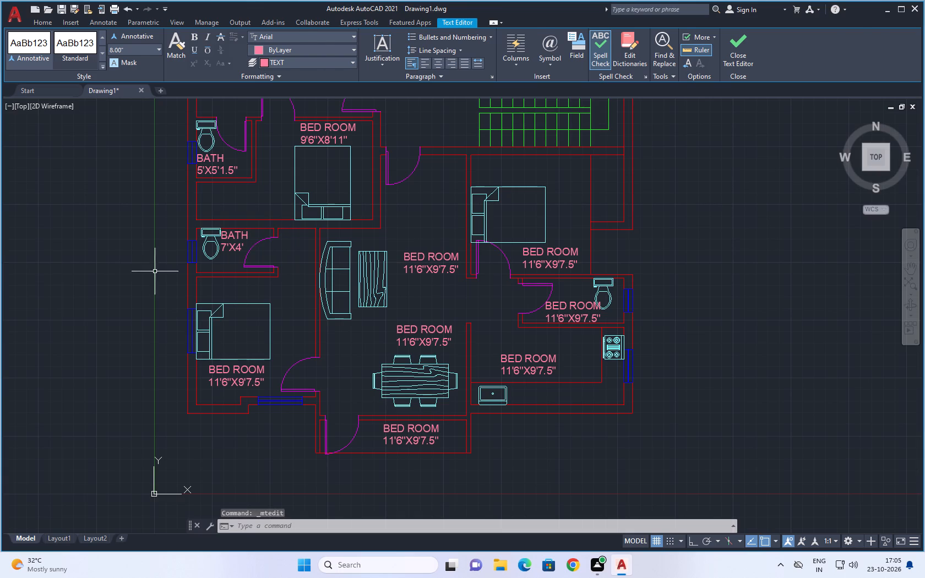
Change the dimension line of the BED ROOM label under the bed below that bath to 10'9"X10'.
middle_drag(275, 301, 260, 254)
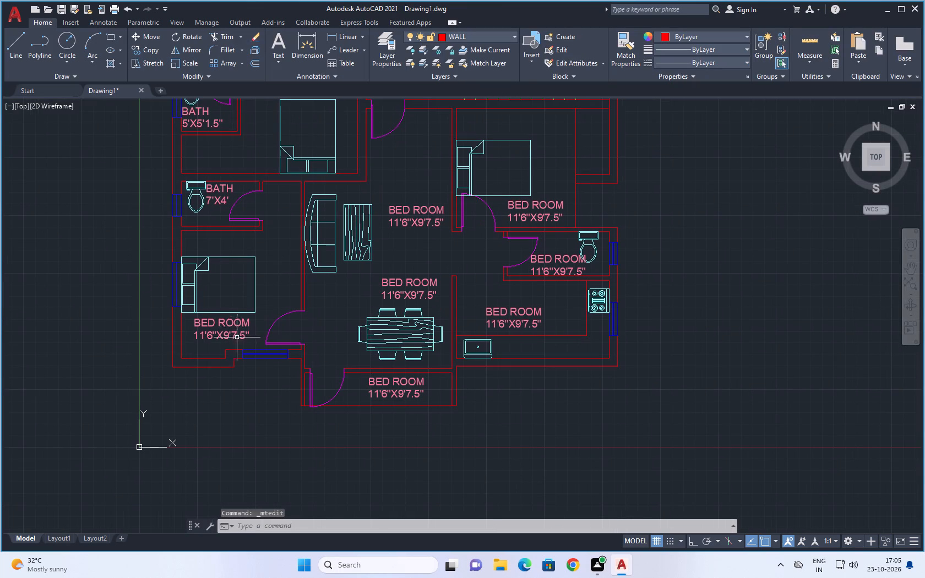
double_click(238, 335)
double_click(231, 337)
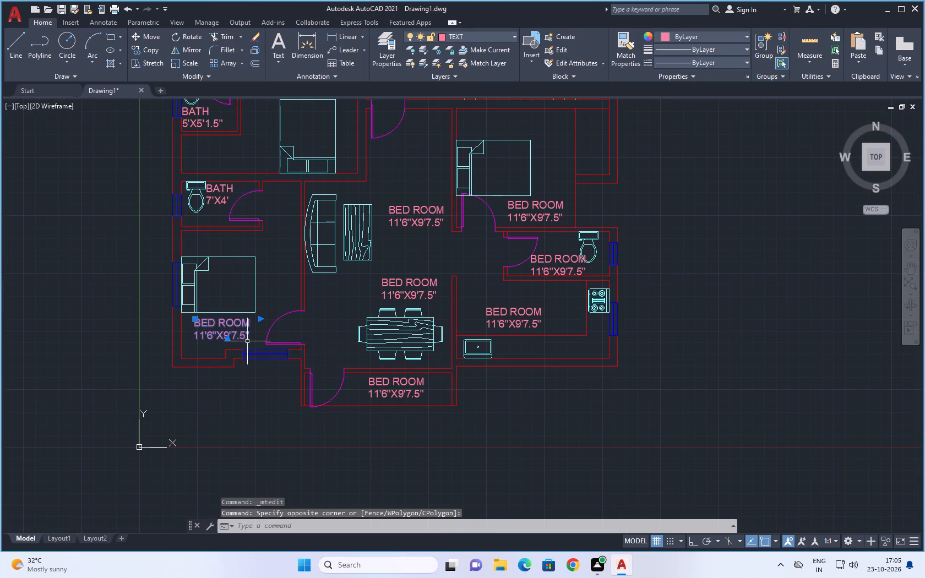
double_click(243, 335)
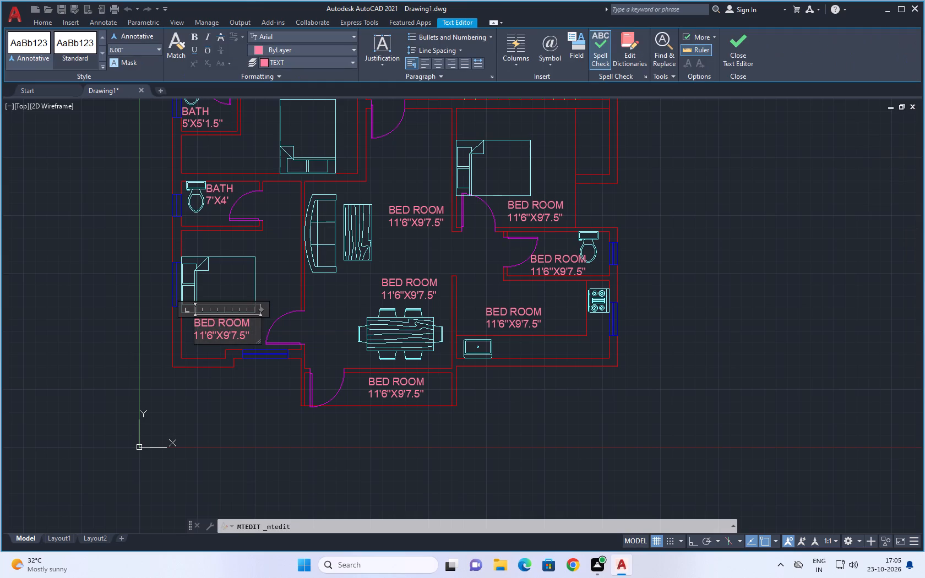
click(252, 335)
key(BackSpace)
key(BackSpace)
key(BackSpace)
key(BackSpace)
key(BackSpace)
key(BackSpace)
key(BackSpace)
key(BackSpace)
key(BackSpace)
key(BackSpace)
key(BackSpace)
key(BackSpace)
text(0'9")
key(x)
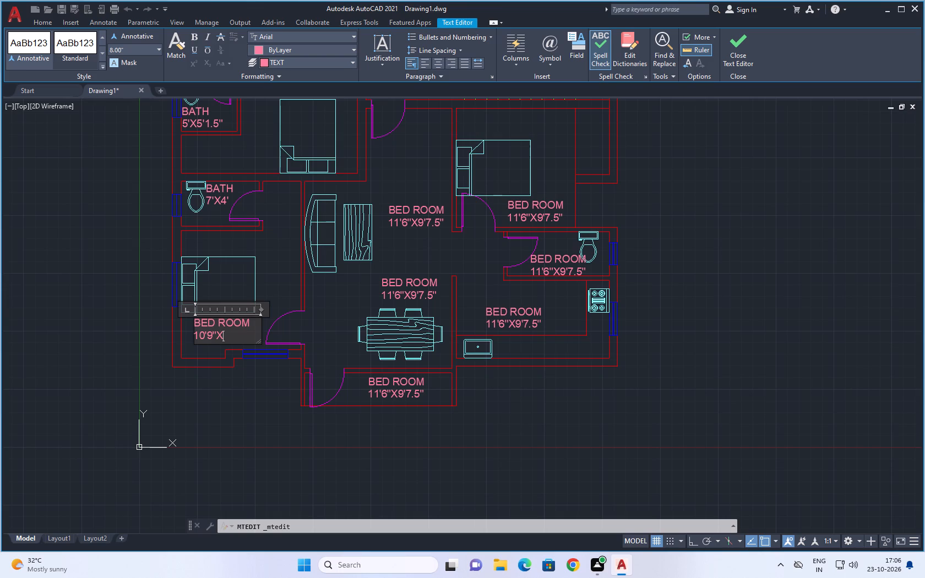
text(10')
click(271, 266)
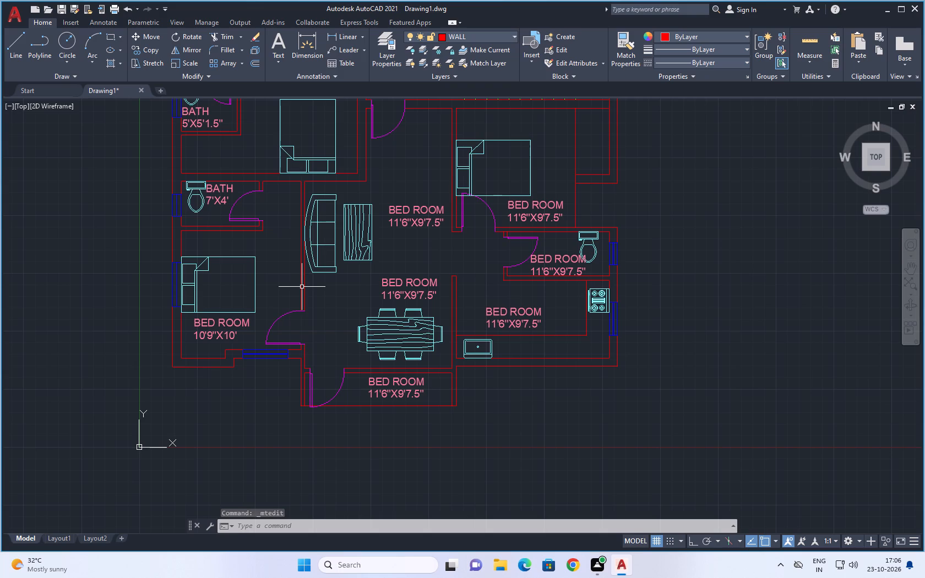
Replace the label text in the narrow space below the dining table with BALCONY and 10'2"X3' on two lines.
scroll(314, 303, down, 1)
middle_drag(320, 306, 303, 313)
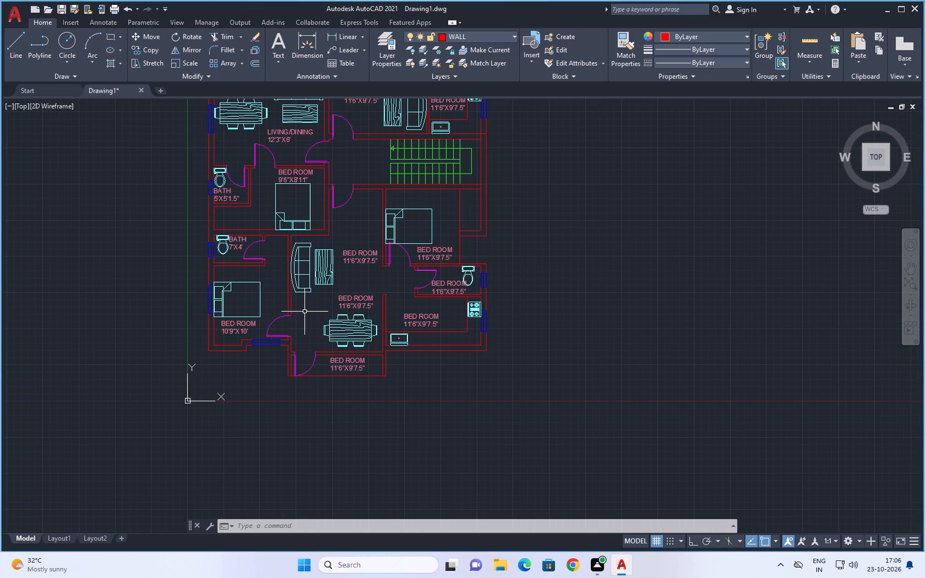
double_click(351, 370)
click(364, 369)
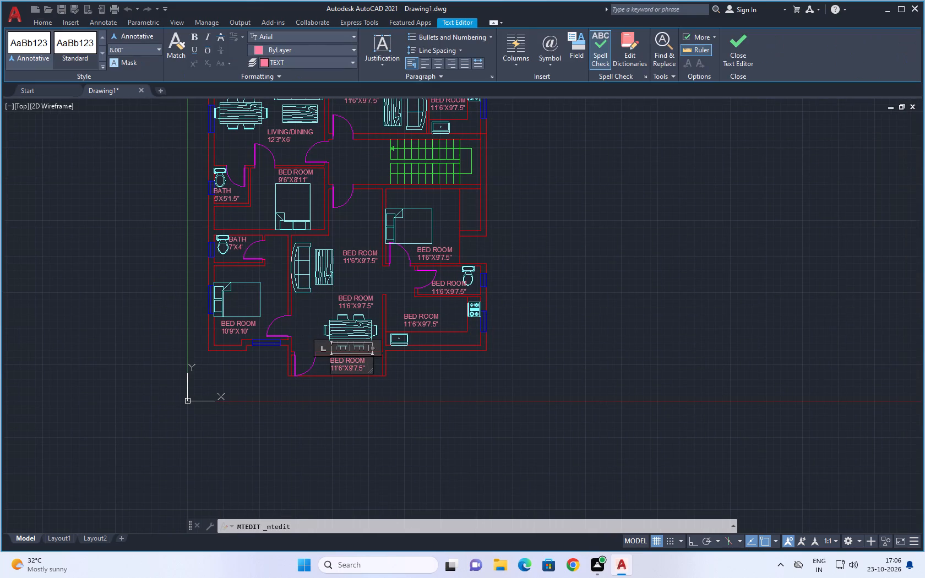
key(BackSpace)
key(BackSpace)
key(BackSpace)
key(BackSpace)
key(BackSpace)
key(BackSpace)
key(BackSpace)
key(BackSpace)
key(BackSpace)
key(BackSpace)
key(BackSpace)
key(BackSpace)
key(BackSpace)
key(BackSpace)
key(BackSpace)
key(BackSpace)
key(BackSpace)
key(BackSpace)
key(BackSpace)
key(BackSpace)
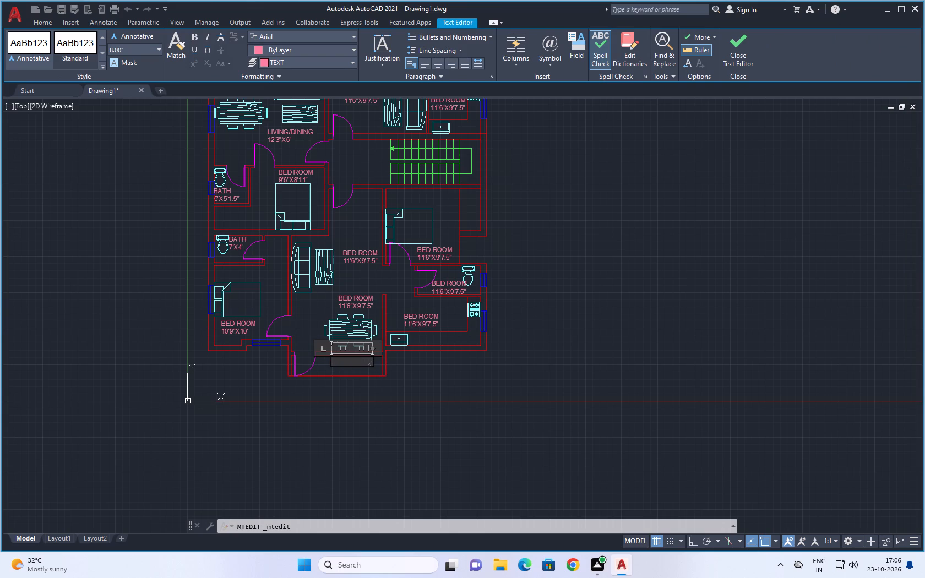
text(BAL)
text(CONY)
key(Return)
text(10'2"X)
text(3')
scroll(363, 370, up, 1)
click(460, 370)
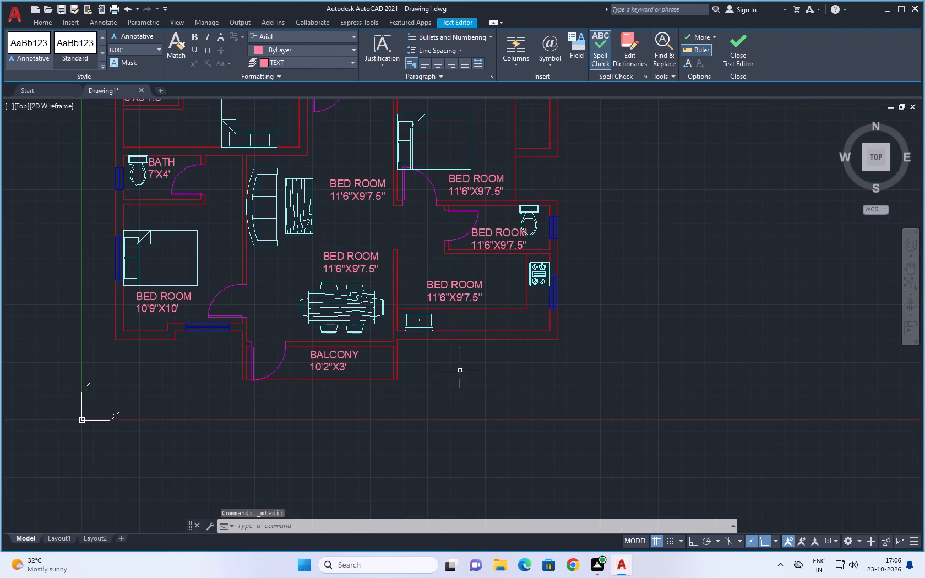
Replace the label text just above the dining table next to the balcony with LIVING/DINING and 10'6"X14'5" on two lines.
double_click(369, 270)
click(379, 270)
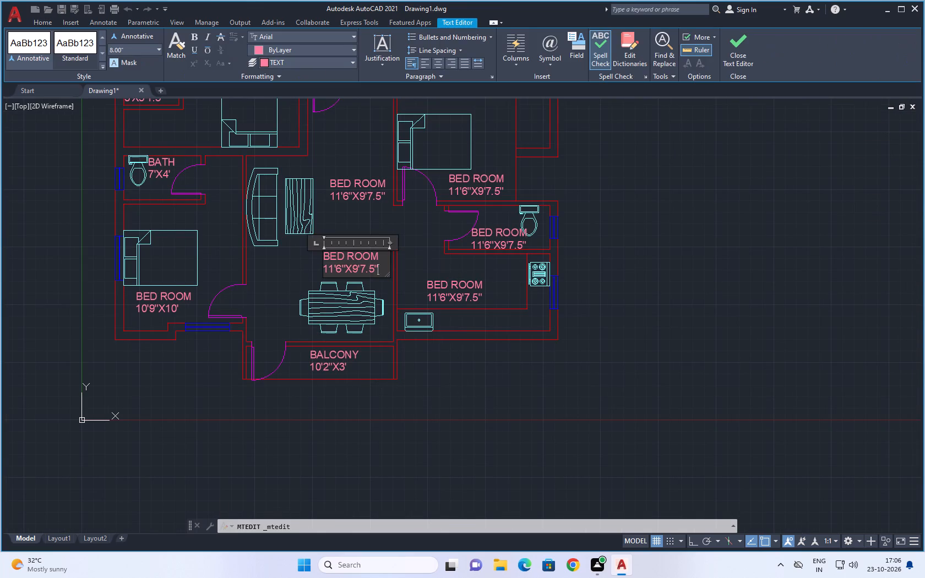
key(BackSpace)
key(BackSpace)
key(BackSpace)
key(BackSpace)
key(BackSpace)
key(BackSpace)
key(BackSpace)
key(BackSpace)
key(BackSpace)
key(BackSpace)
key(BackSpace)
key(BackSpace)
key(BackSpace)
key(BackSpace)
key(BackSpace)
key(BackSpace)
key(BackSpace)
key(BackSpace)
key(BackSpace)
key(BackSpace)
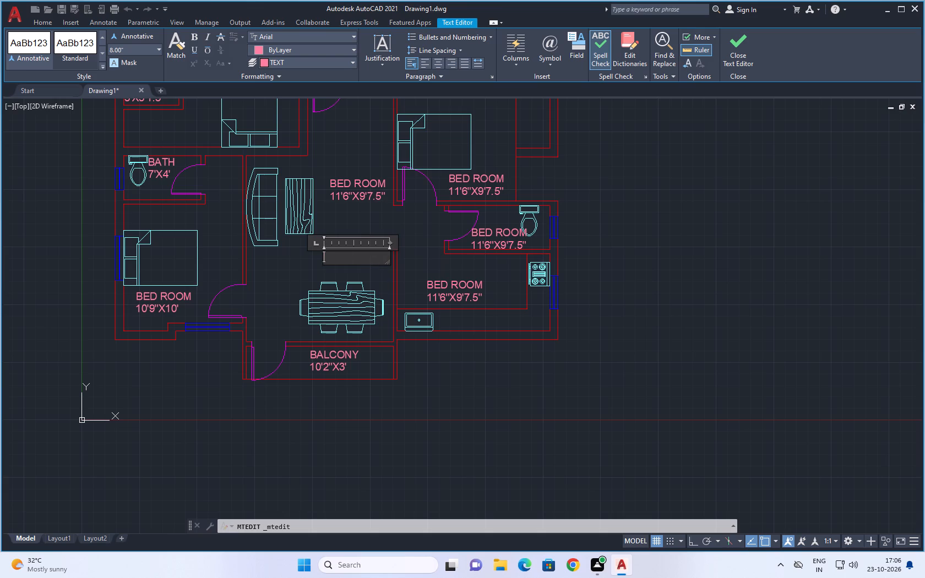
key(BackSpace)
key(BackSpace)
key(BackSpace)
text(LIVING)
key(slash)
text(DINING)
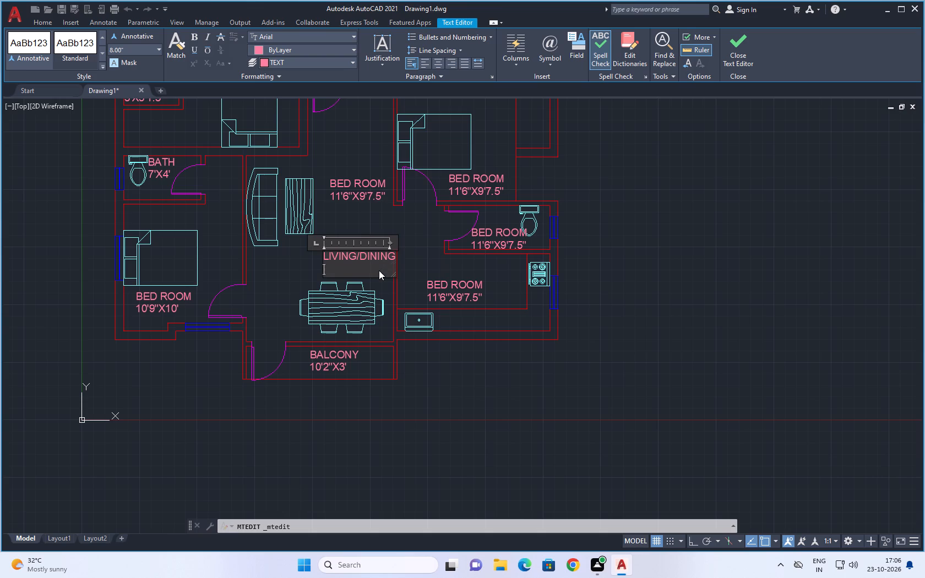
key(Return)
text(10'6"X)
text(14'5")
click(424, 229)
Shift the new LIVING/DINING label slightly left so it sits clear of the wall, above the dining table.
click(362, 255)
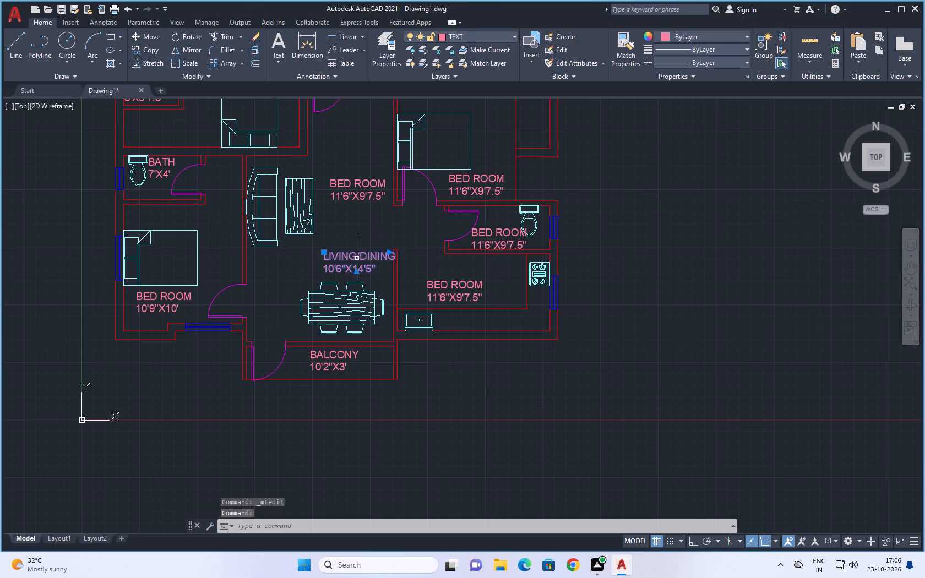
drag(352, 257, 339, 257)
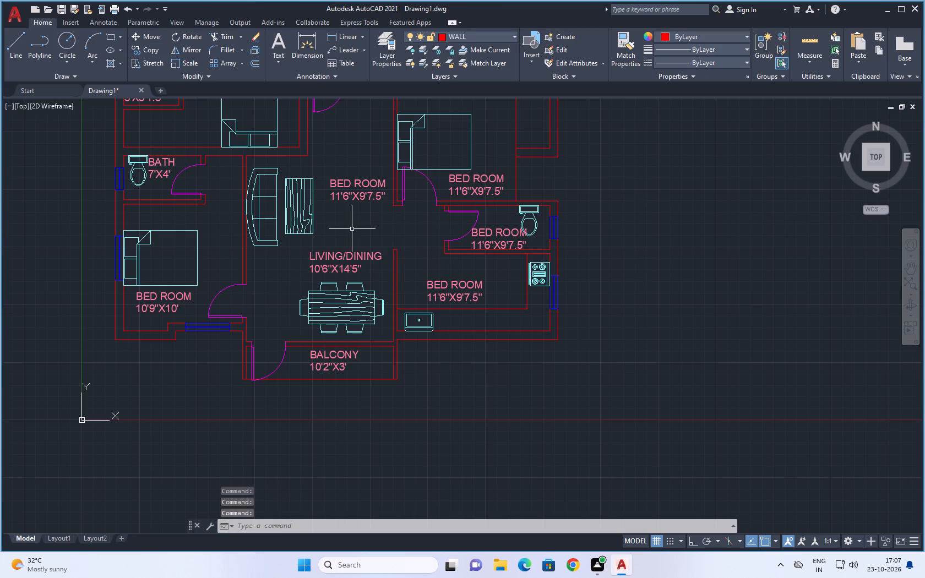
Replace the BED ROOM label text beside the sofa, above the 10'6"X14'5" LIVING/DINING label, with FLAT C.
double_click(360, 182)
click(389, 192)
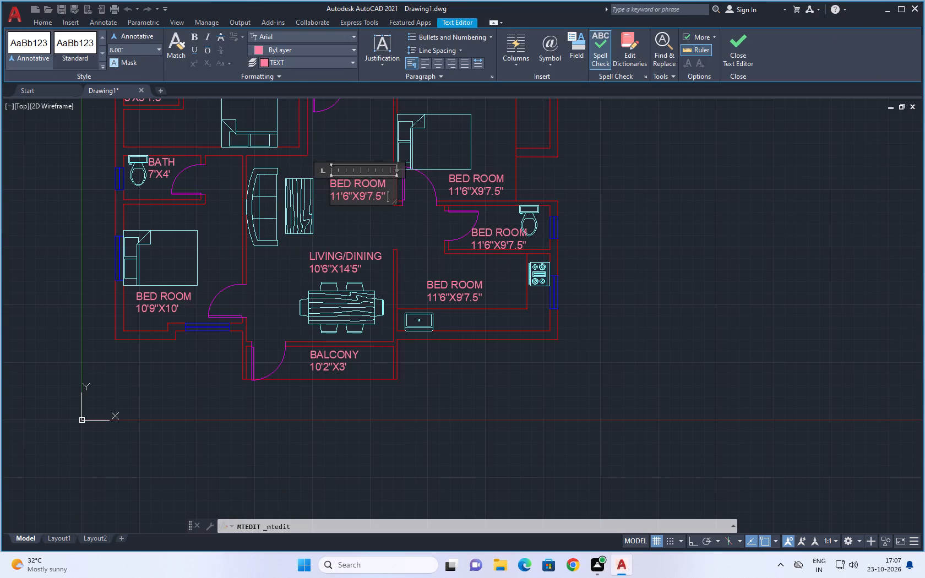
key(BackSpace)
key(BackSpace)
key(BackSpace)
key(BackSpace)
key(BackSpace)
key(BackSpace)
key(BackSpace)
key(BackSpace)
key(BackSpace)
key(BackSpace)
key(BackSpace)
key(BackSpace)
key(BackSpace)
key(BackSpace)
key(BackSpace)
key(BackSpace)
key(BackSpace)
key(BackSpace)
key(BackSpace)
key(BackSpace)
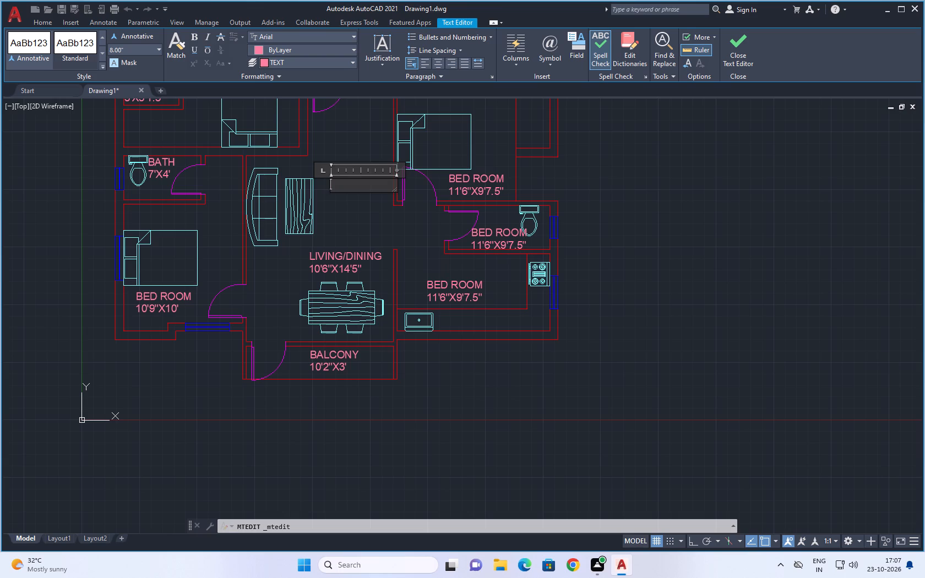
key(BackSpace)
key(BackSpace)
key(BackSpace)
text(FLAT)
key(space)
key(c)
click(355, 225)
Copy the FLAT C label into the space between the 12'3"X6' LIVING/DINING label and the 9'6"X8'11" BED ROOM label.
middle_drag(357, 156, 366, 310)
middle_drag(360, 276, 359, 285)
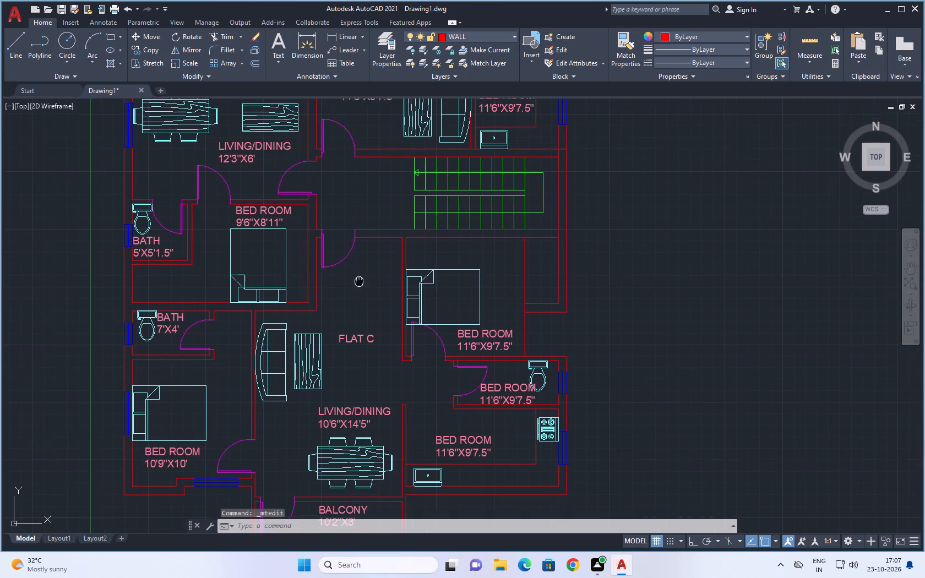
middle_drag(359, 285, 354, 336)
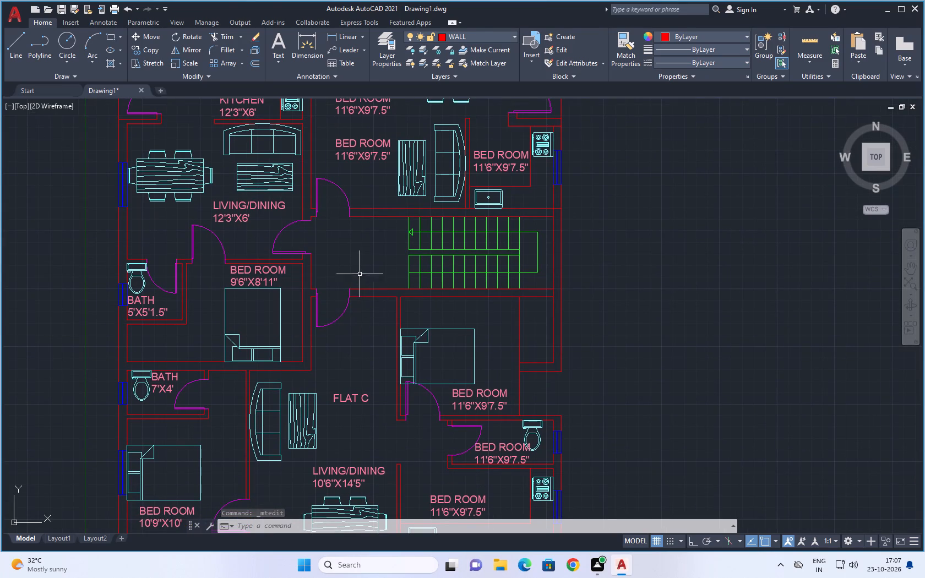
middle_drag(360, 274, 346, 306)
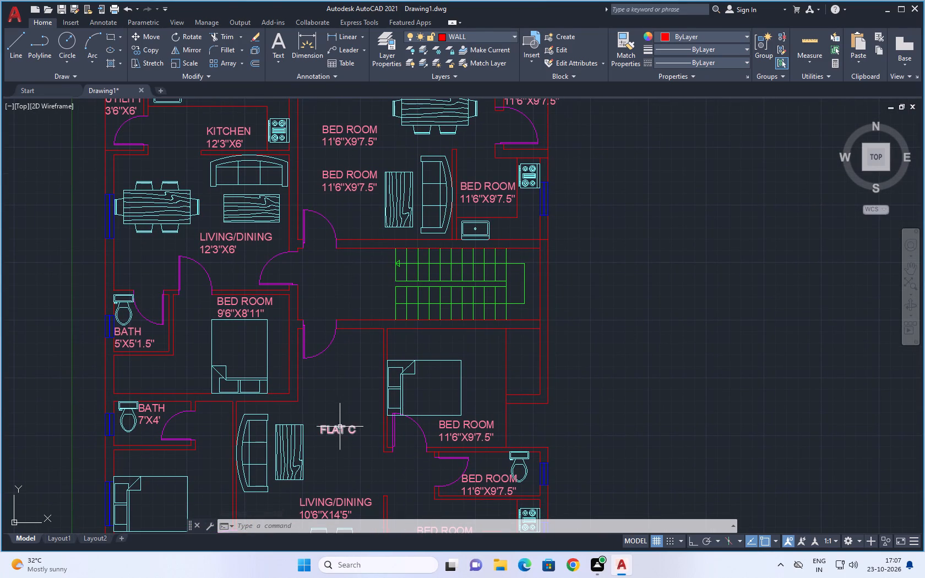
click(340, 427)
key(c)
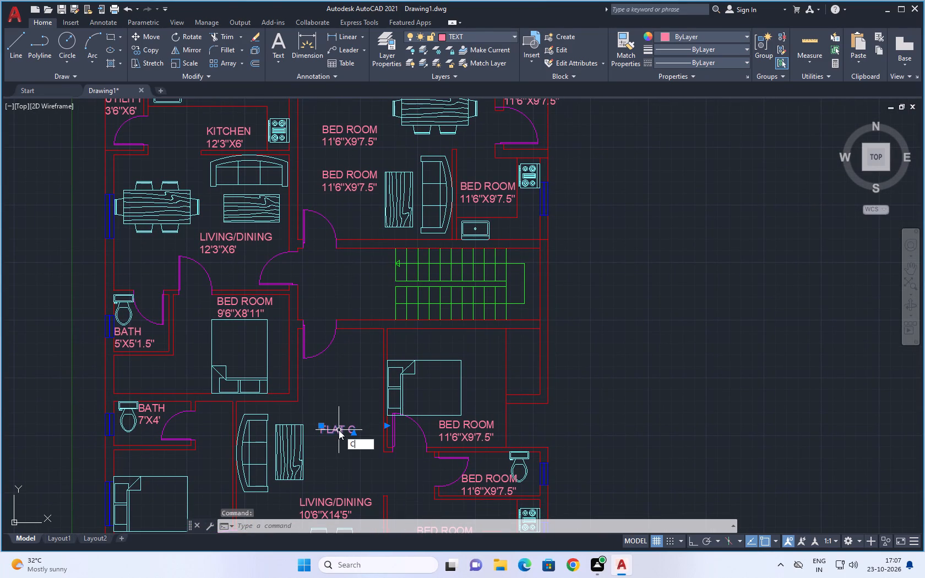
key(o)
key(space)
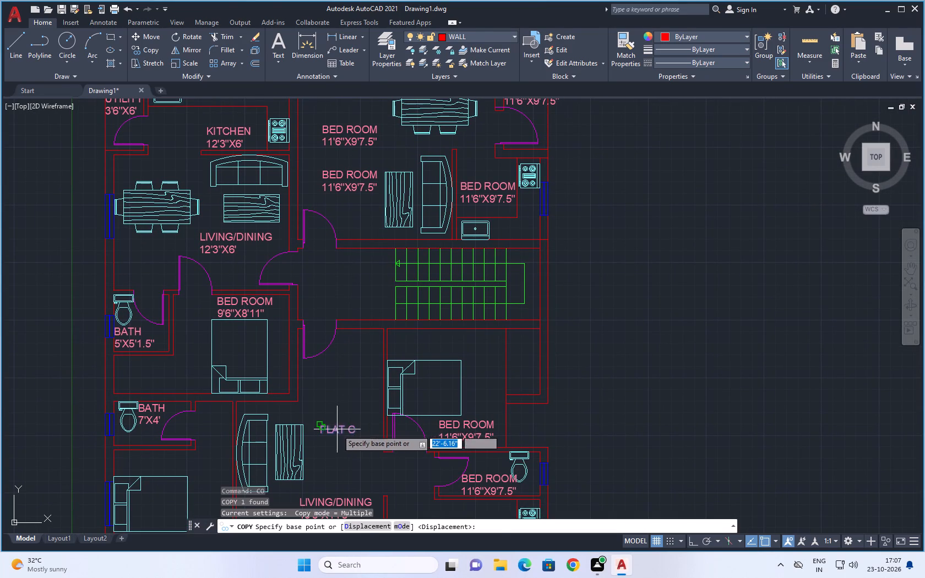
click(337, 429)
scroll(225, 265, up, 1)
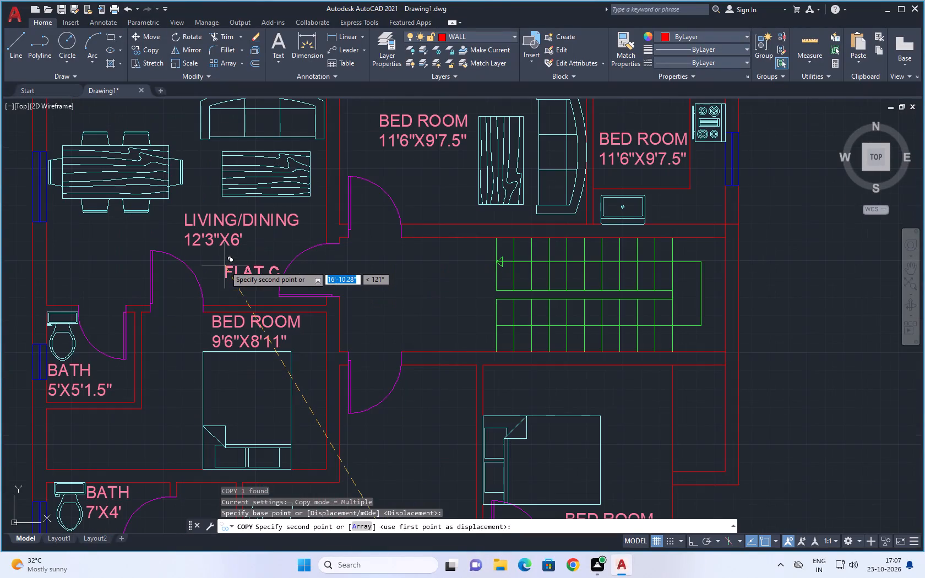
click(215, 271)
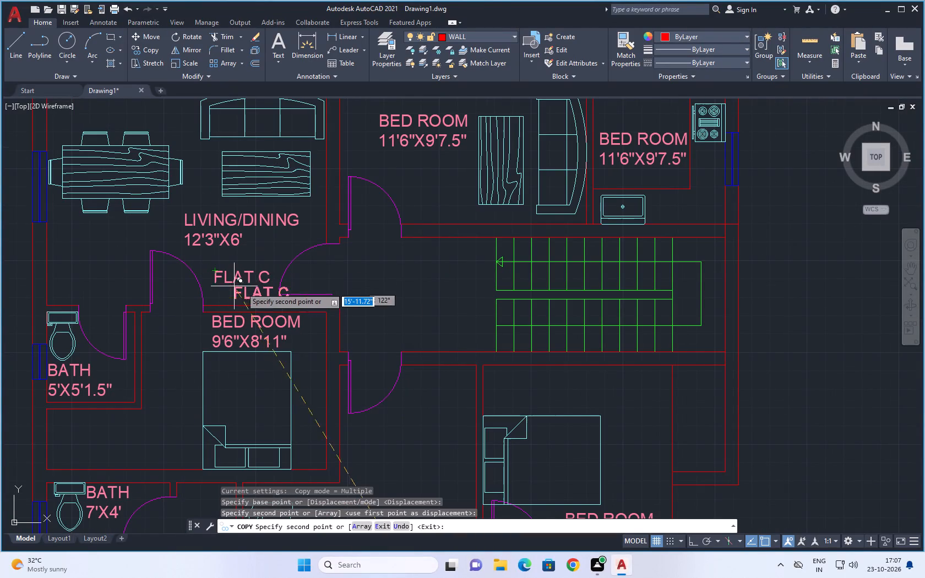
key(Escape)
key(Escape)
Change the copied flat label below the 12'3"X6' LIVING/DINING label to read FLAT B.
click(260, 281)
click(260, 281)
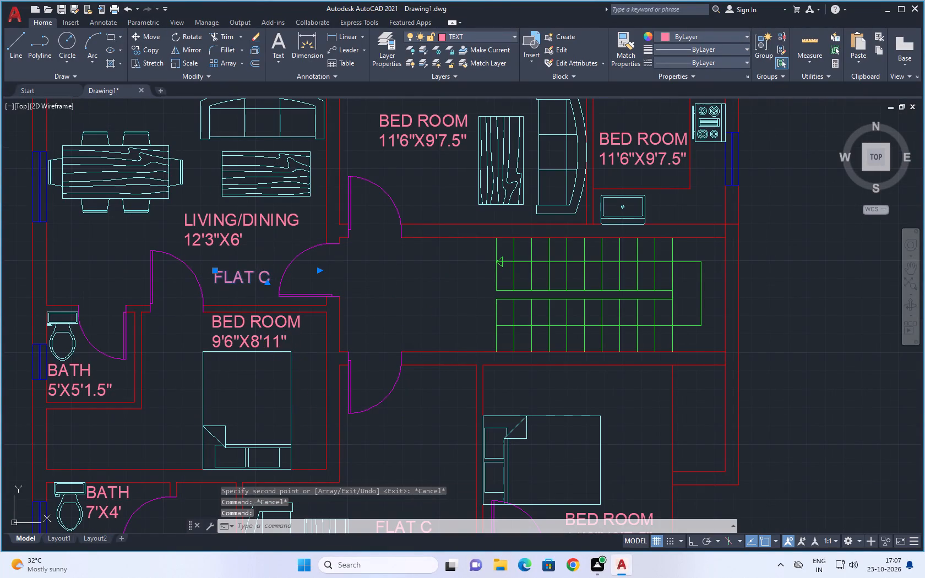
click(275, 279)
key(BackSpace)
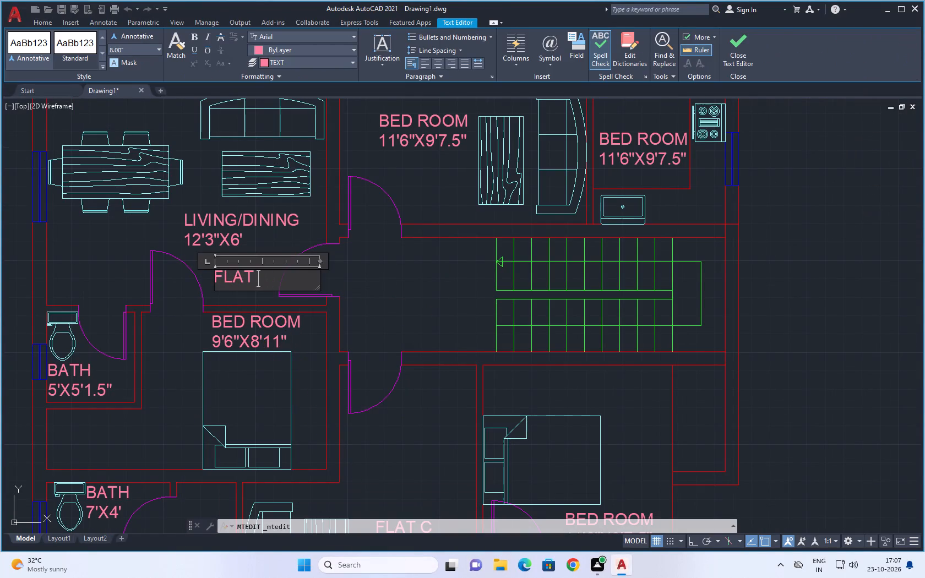
key(b)
click(410, 281)
Replace the label text in Flat C's room with the stove and sink with KITCHEN and 12'6"X7' on two lines.
scroll(406, 295, down, 1)
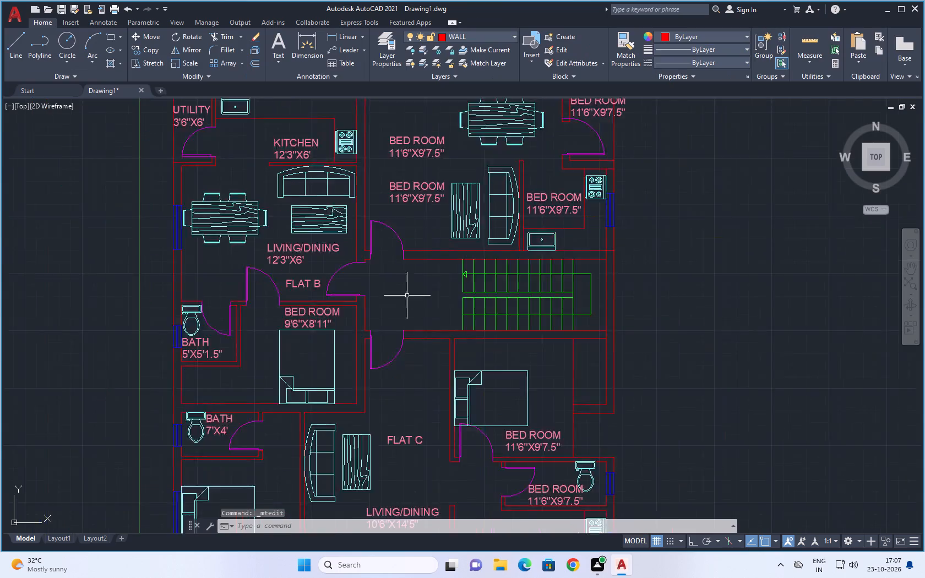
scroll(408, 296, down, 1)
middle_drag(399, 294, 344, 279)
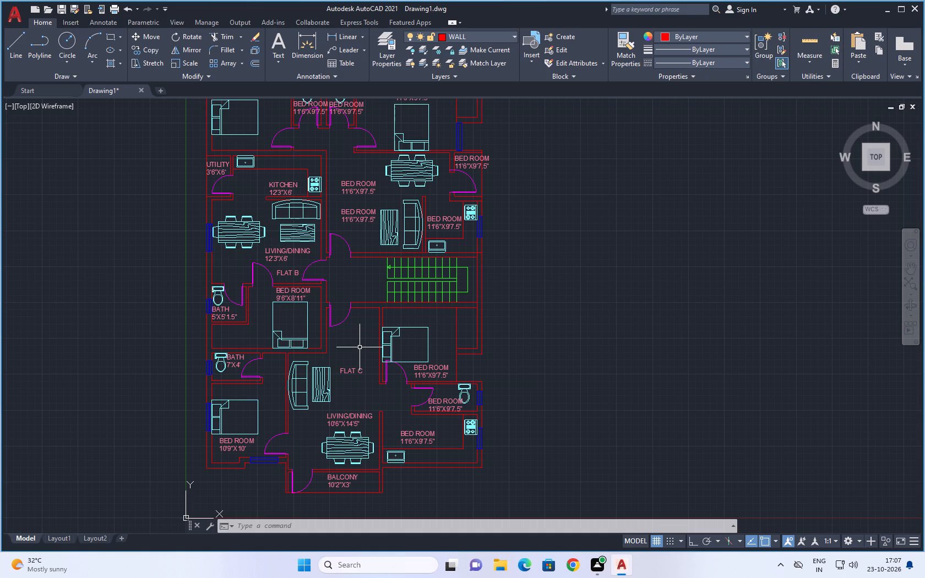
scroll(411, 443, up, 1)
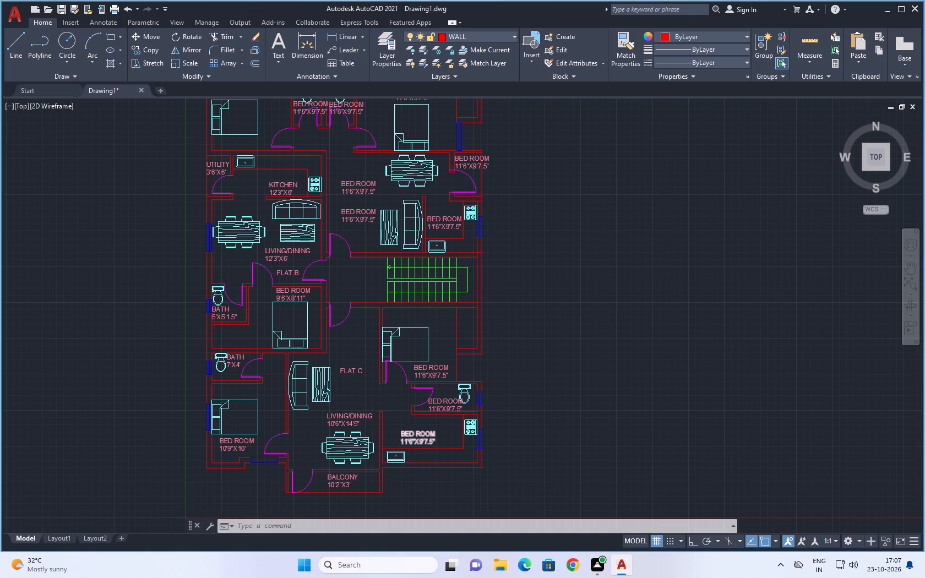
double_click(427, 442)
click(446, 440)
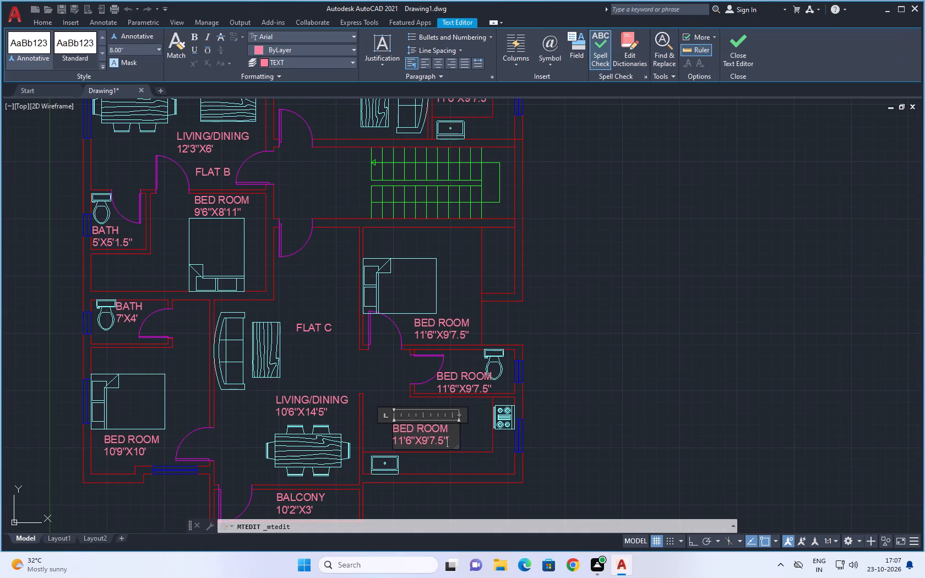
key(BackSpace)
key(BackSpace)
key(BackSpace)
key(BackSpace)
key(BackSpace)
key(BackSpace)
key(BackSpace)
key(BackSpace)
key(BackSpace)
key(BackSpace)
key(BackSpace)
key(BackSpace)
key(BackSpace)
key(BackSpace)
key(BackSpace)
key(BackSpace)
key(BackSpace)
key(BackSpace)
key(BackSpace)
key(BackSpace)
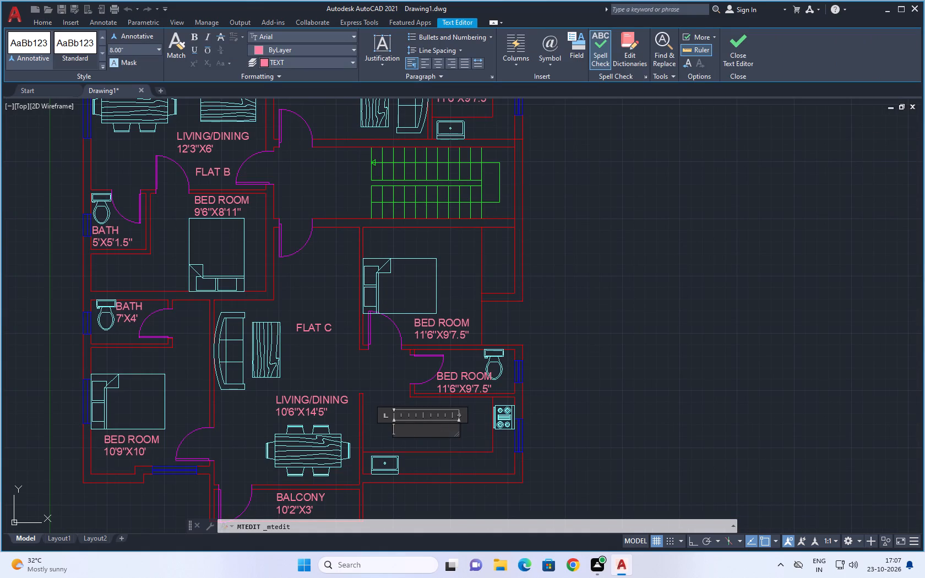
text(KITCHEN)
key(Return)
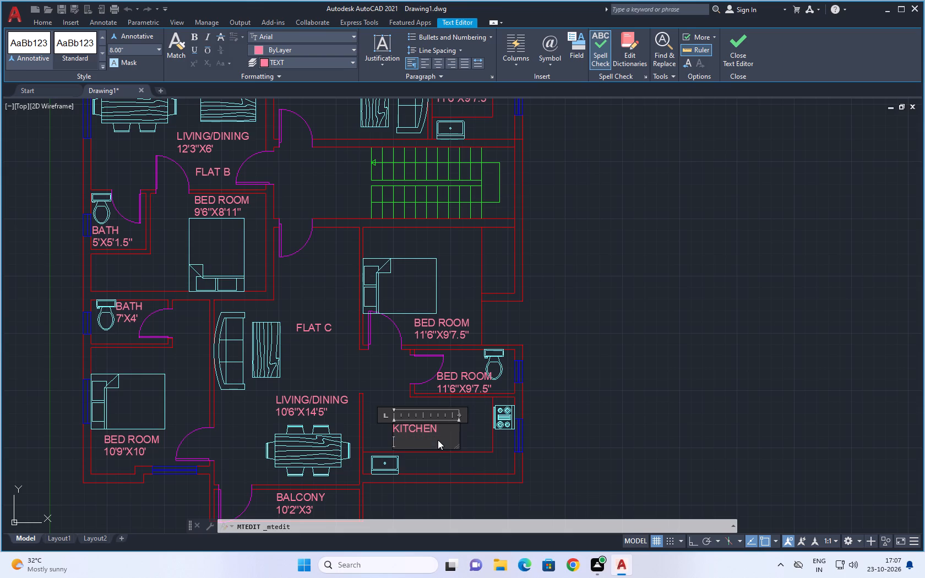
text(12')
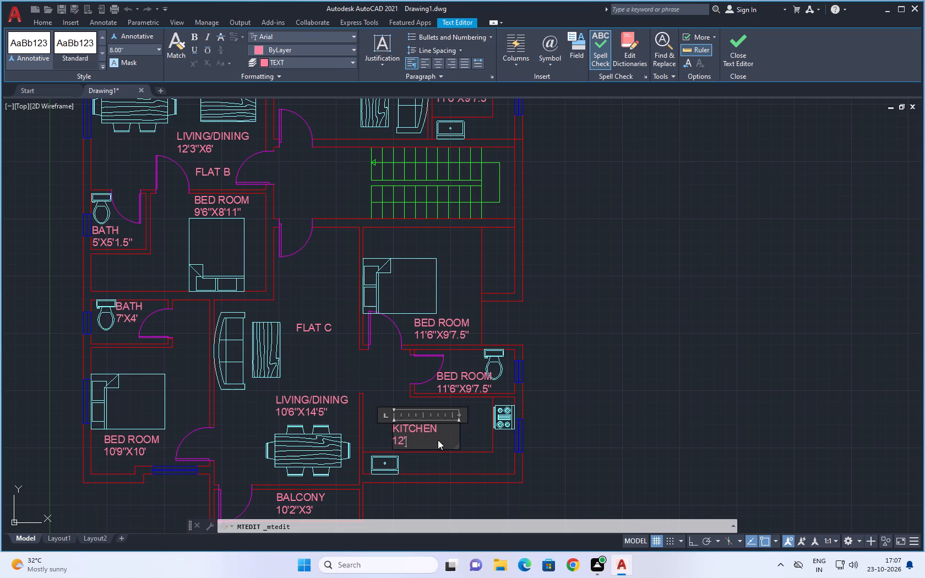
text(6"X)
text(7')
click(387, 382)
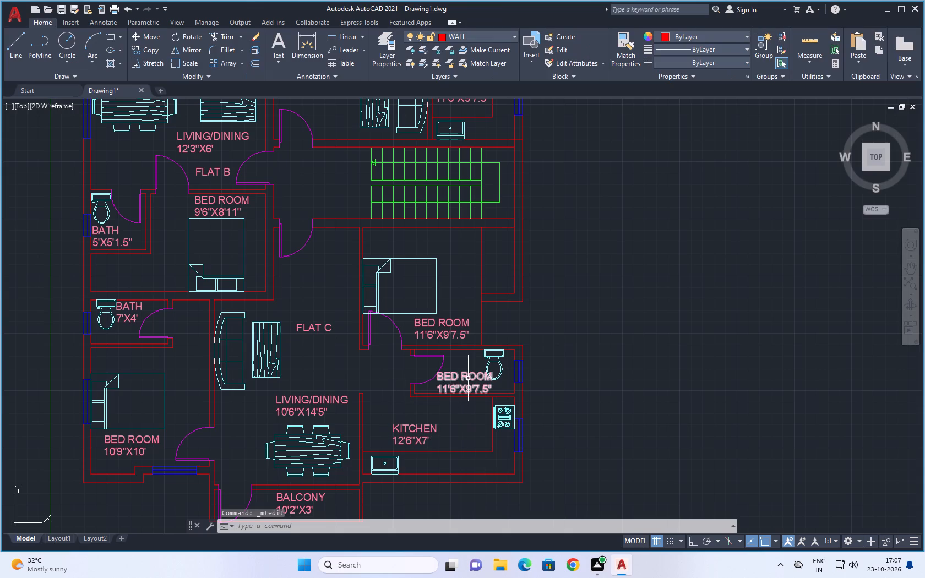
Replace the label text overlapping the toilet above that kitchen with BATH and 9'1.5"X4' on two lines.
double_click(468, 377)
click(498, 386)
key(BackSpace)
key(BackSpace)
key(BackSpace)
key(BackSpace)
key(BackSpace)
key(BackSpace)
key(BackSpace)
key(BackSpace)
key(BackSpace)
key(BackSpace)
key(BackSpace)
key(BackSpace)
key(BackSpace)
key(BackSpace)
key(BackSpace)
key(BackSpace)
key(BackSpace)
key(BackSpace)
key(BackSpace)
key(BackSpace)
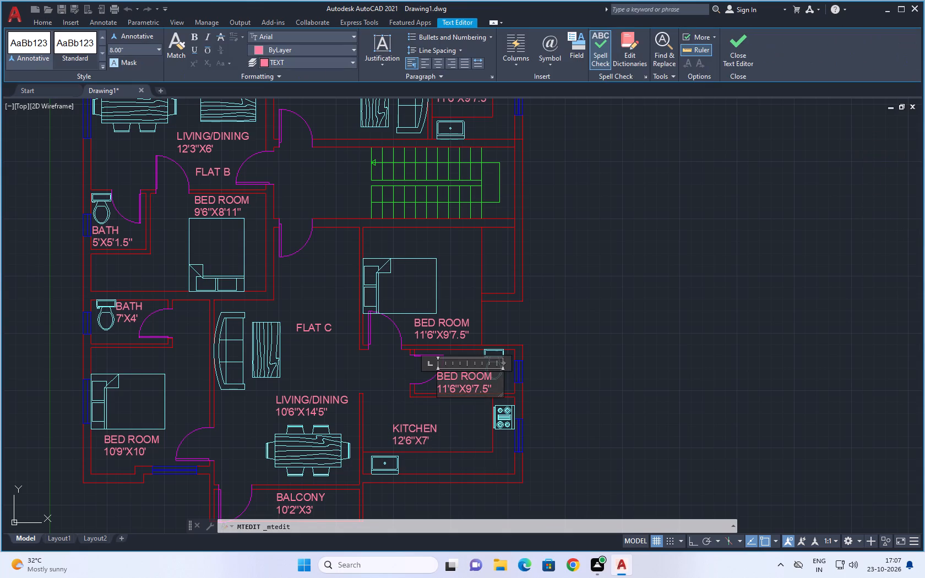
key(BackSpace)
key(BackSpace)
key(BackSpace)
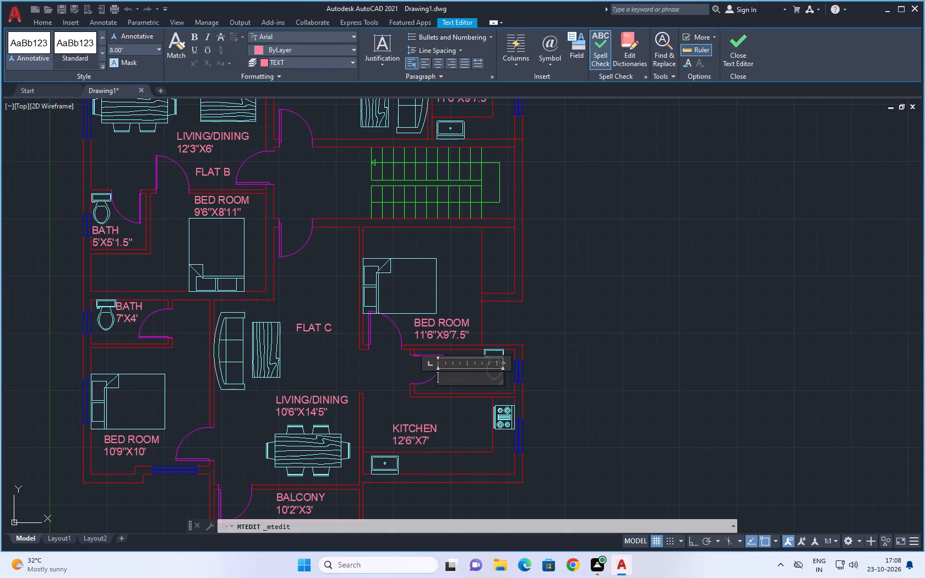
key(BackSpace)
text(BATH)
key(Return)
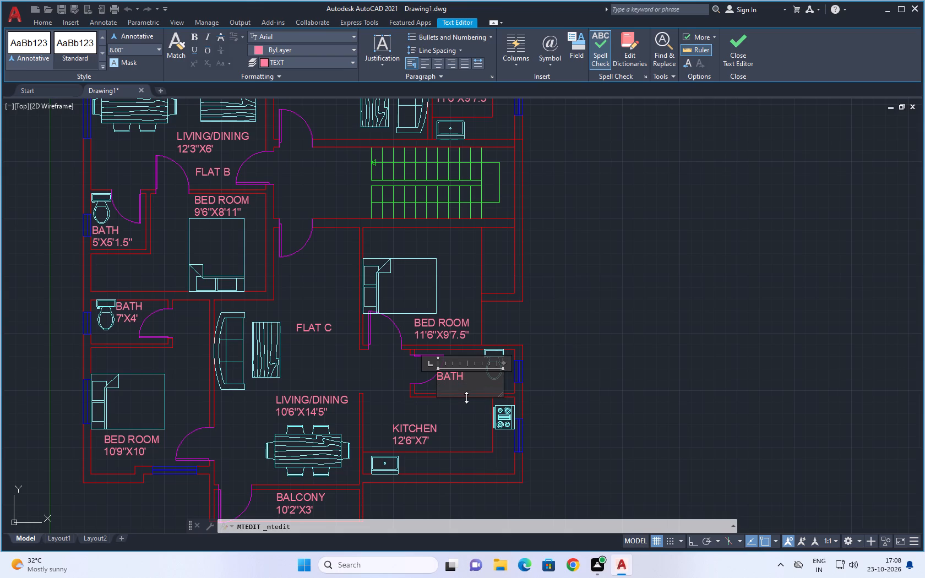
text(9'1.5")
text(X4')
click(568, 366)
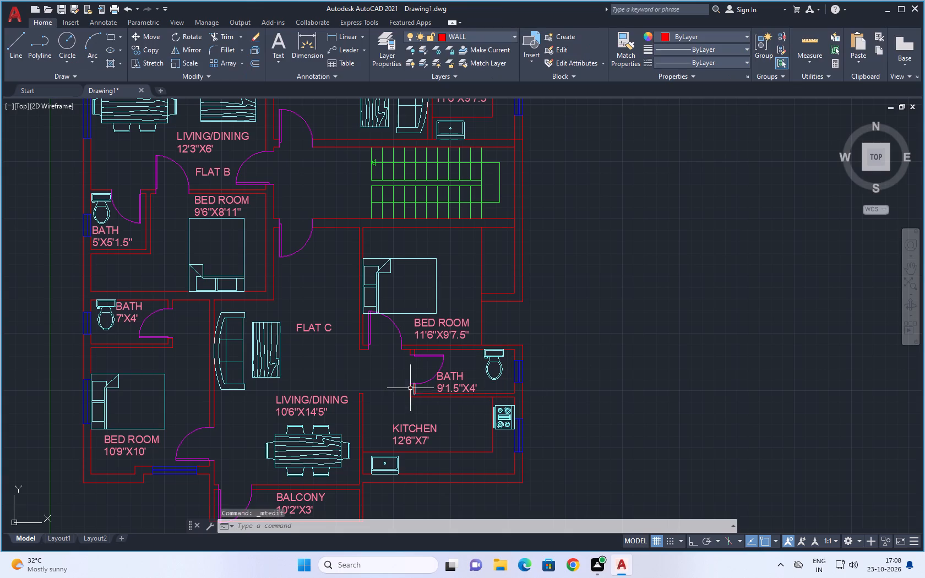
Shift the 9'1.5"X4' BATH label slightly up and to the right, between the door swing and the toilet.
click(455, 381)
drag(451, 380, 458, 377)
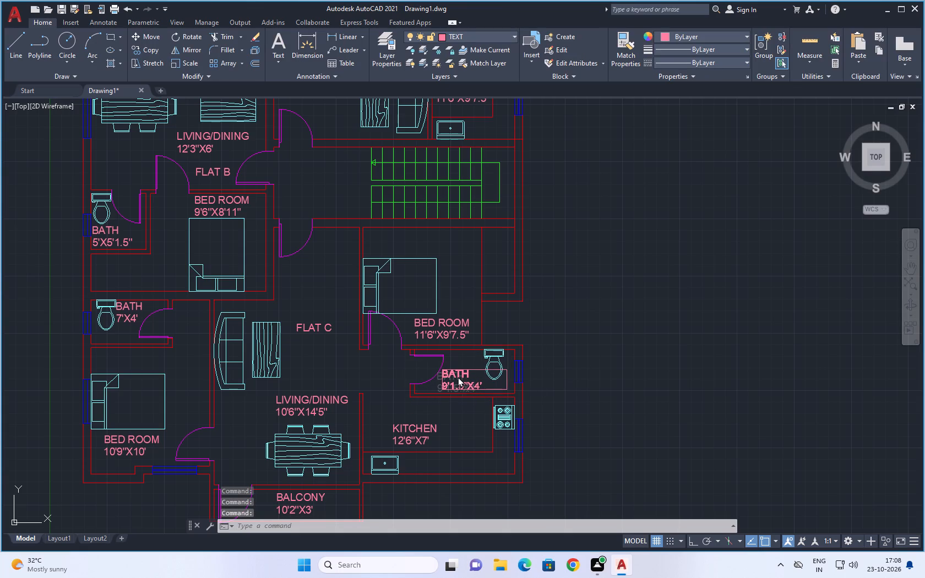
drag(458, 377, 458, 377)
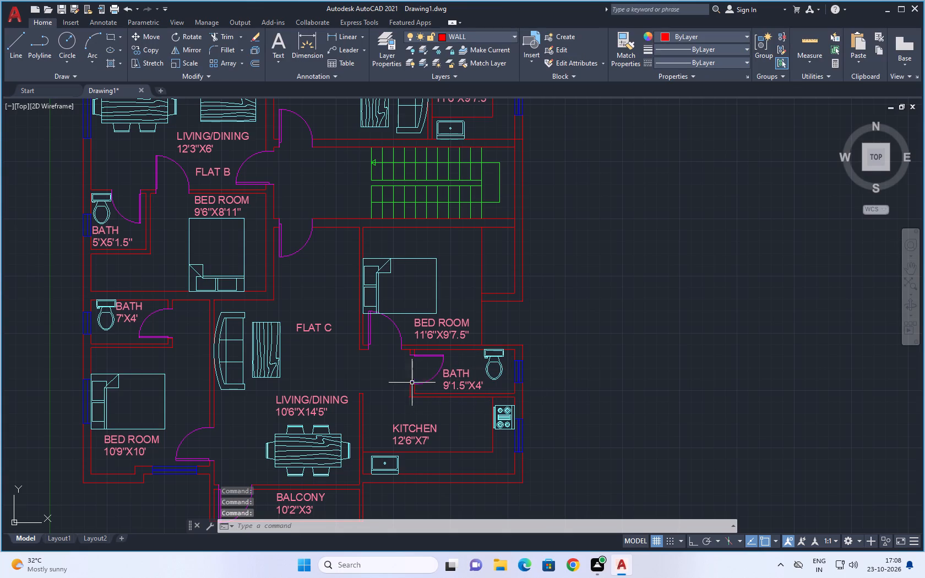
Change the dimension line of the BED ROOM label above that bath to 10'9"X10'9".
double_click(464, 336)
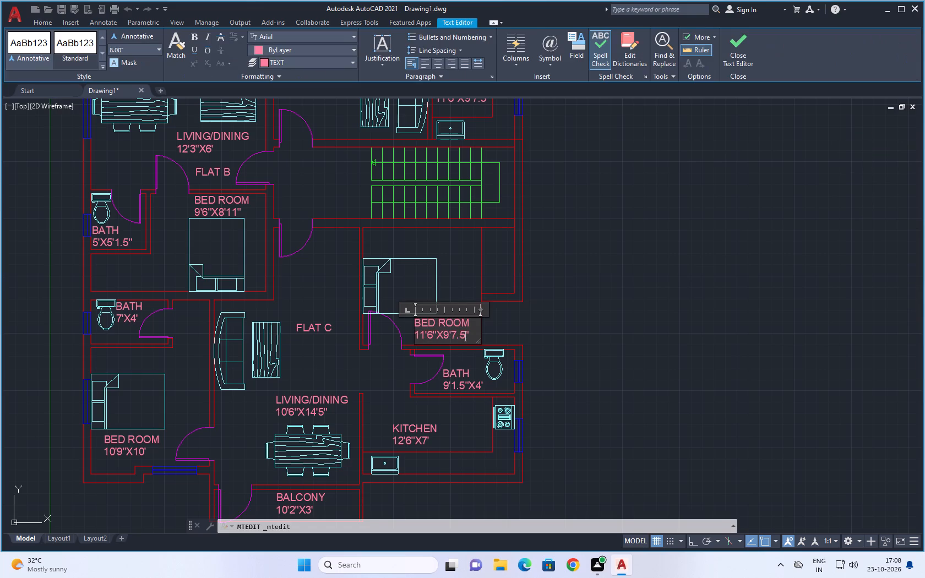
click(469, 337)
key(BackSpace)
key(BackSpace)
key(BackSpace)
key(BackSpace)
key(BackSpace)
key(BackSpace)
key(BackSpace)
key(BackSpace)
key(BackSpace)
key(BackSpace)
key(BackSpace)
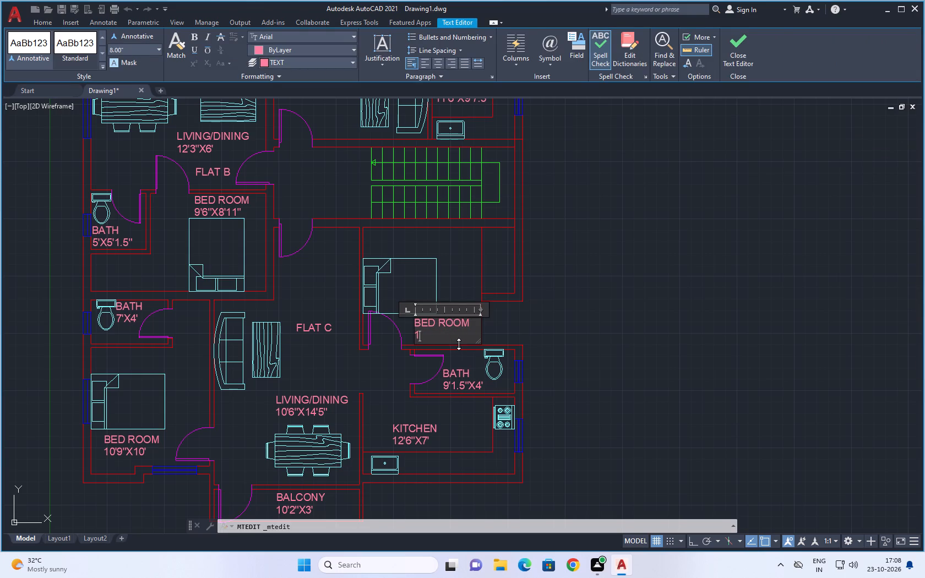
key(0)
text('9")
text(X10'9")
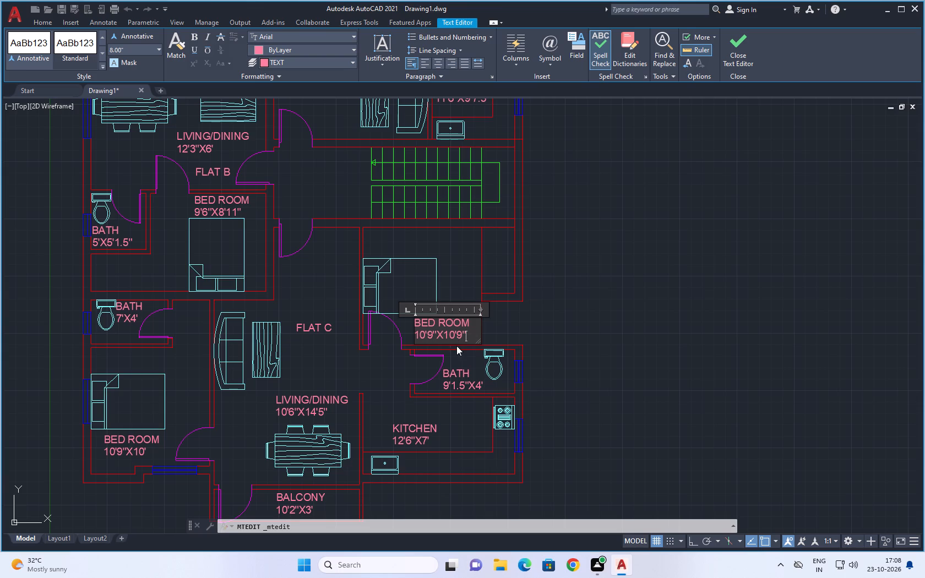
click(545, 309)
middle_drag(445, 249, 437, 383)
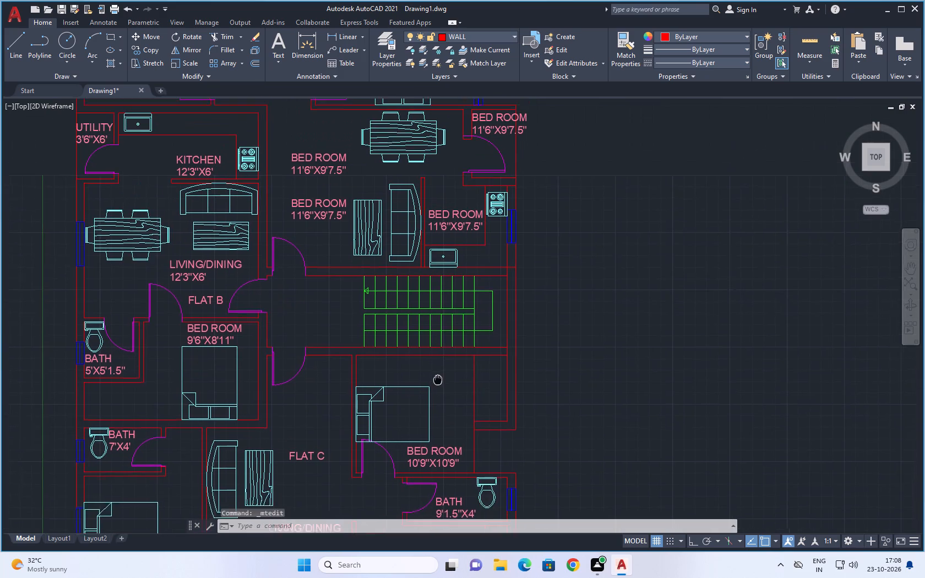
Copy the FLAT C label into the living area above the staircase, just below the bedroom label beside the sofa and table.
middle_drag(437, 383, 437, 387)
middle_drag(347, 320, 355, 299)
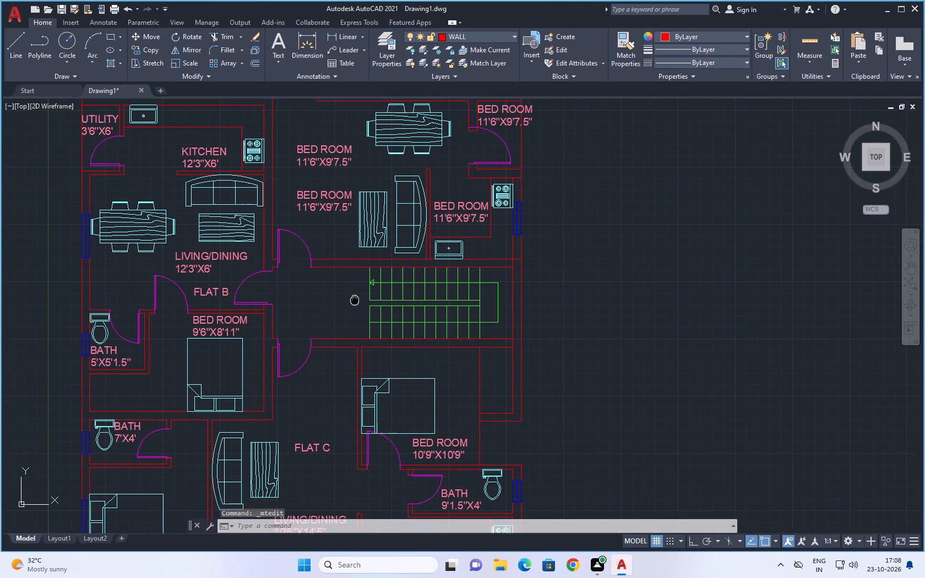
middle_drag(355, 299, 355, 298)
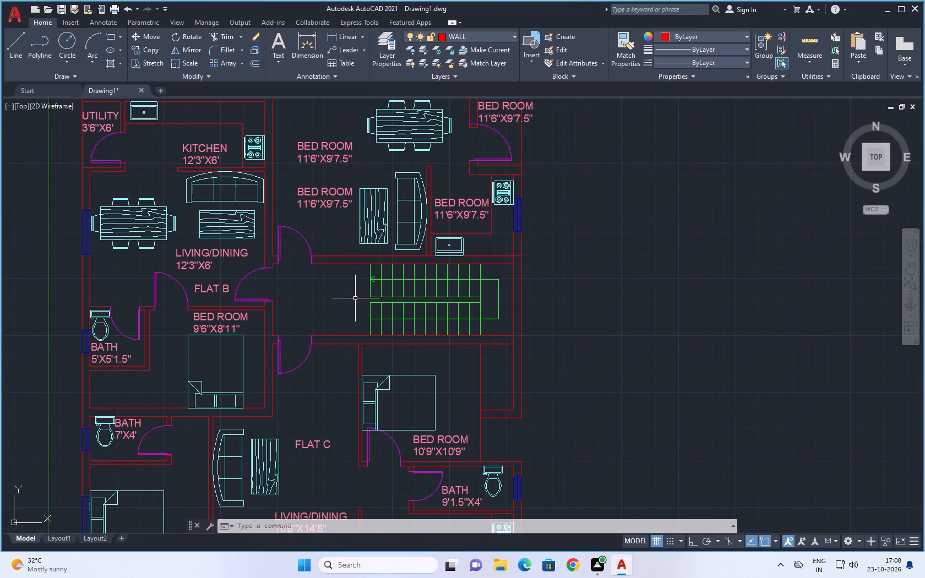
click(310, 445)
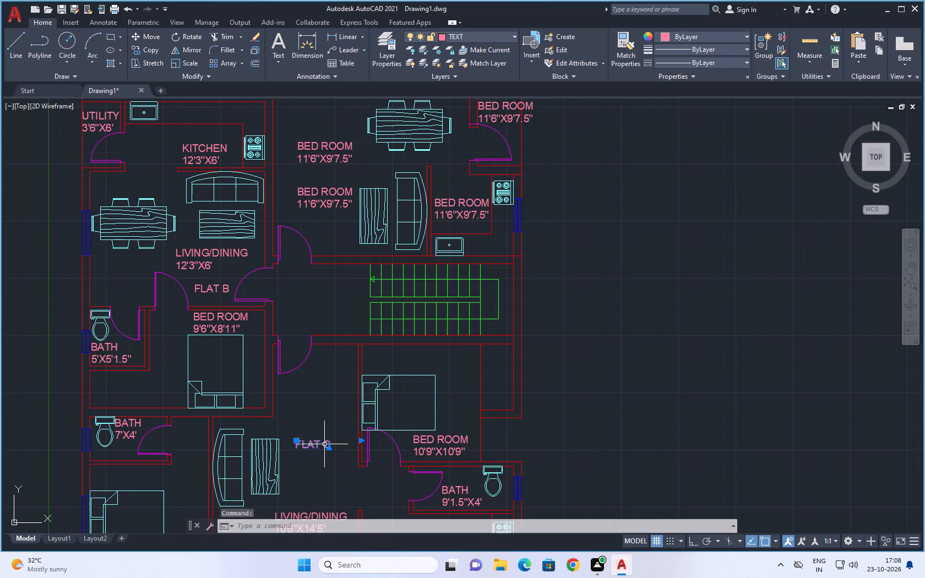
key(c)
text(O)
key(space)
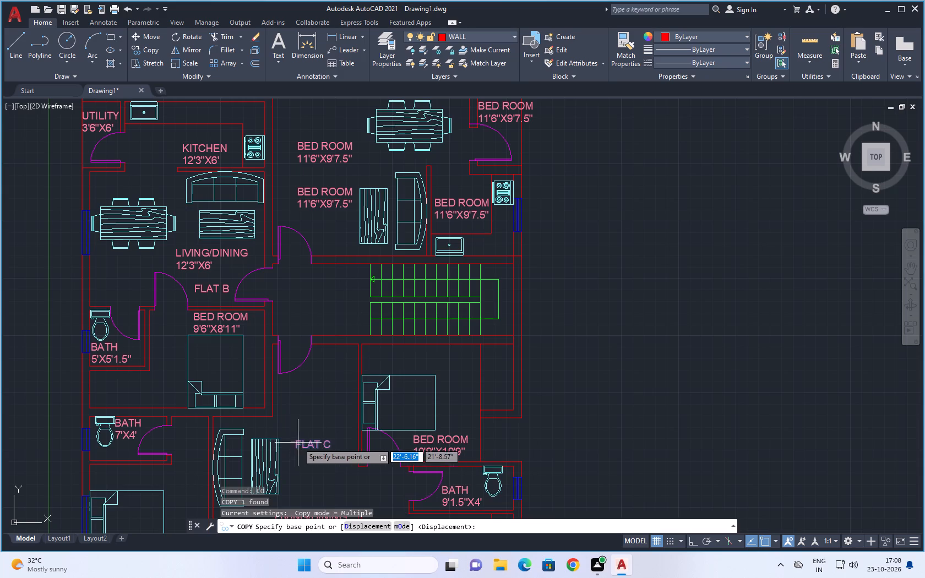
click(303, 444)
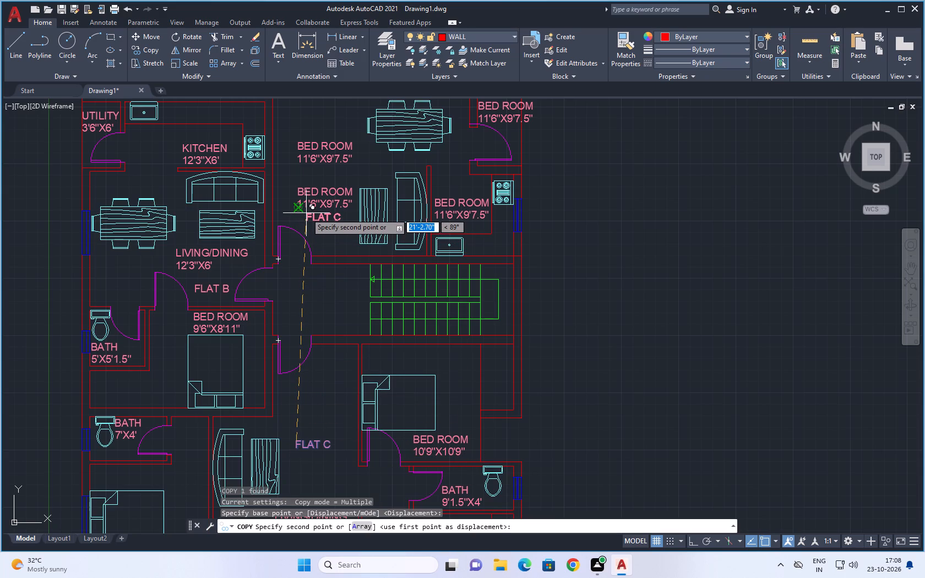
click(306, 213)
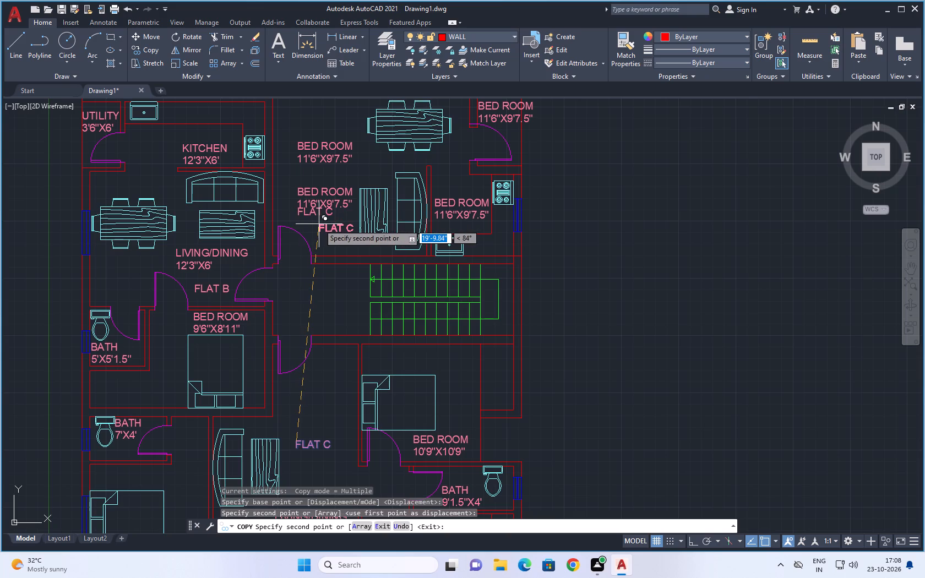
key(Escape)
key(Escape)
Delete the BED ROOM 11'6"X9'7.5" label that overlaps the copied flat label.
click(339, 193)
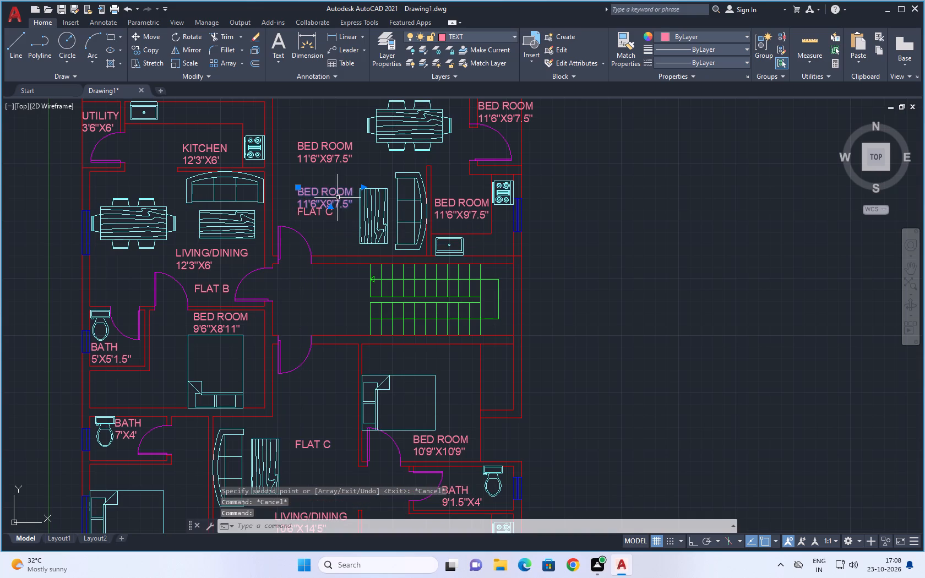
key(Delete)
Change the copied flat label above the staircase to FLAT A.
click(317, 212)
double_click(324, 210)
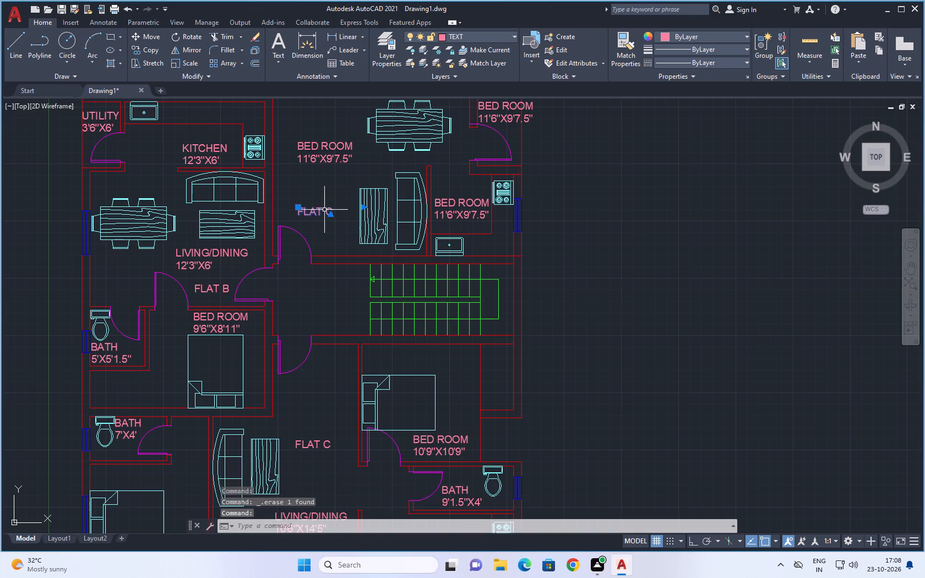
click(333, 212)
key(BackSpace)
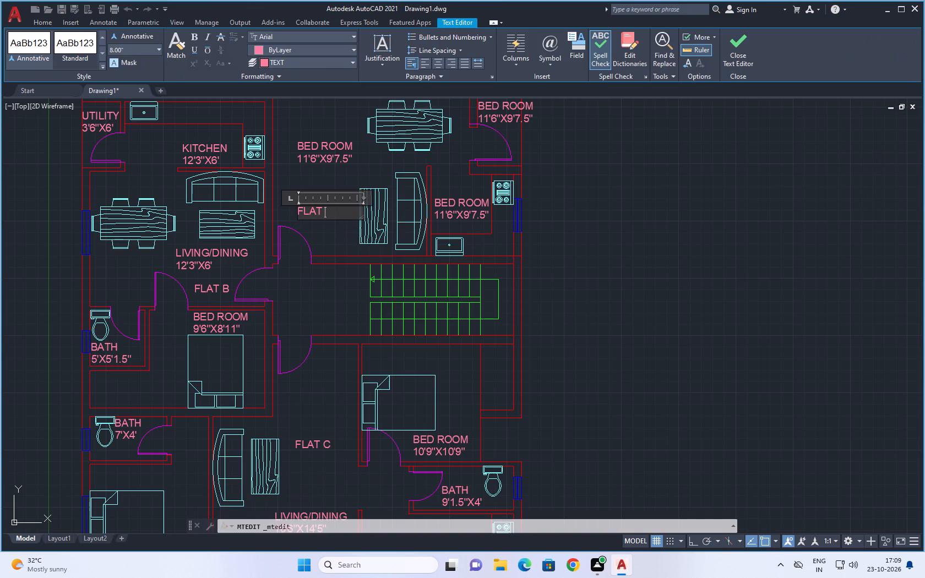
key(a)
click(340, 237)
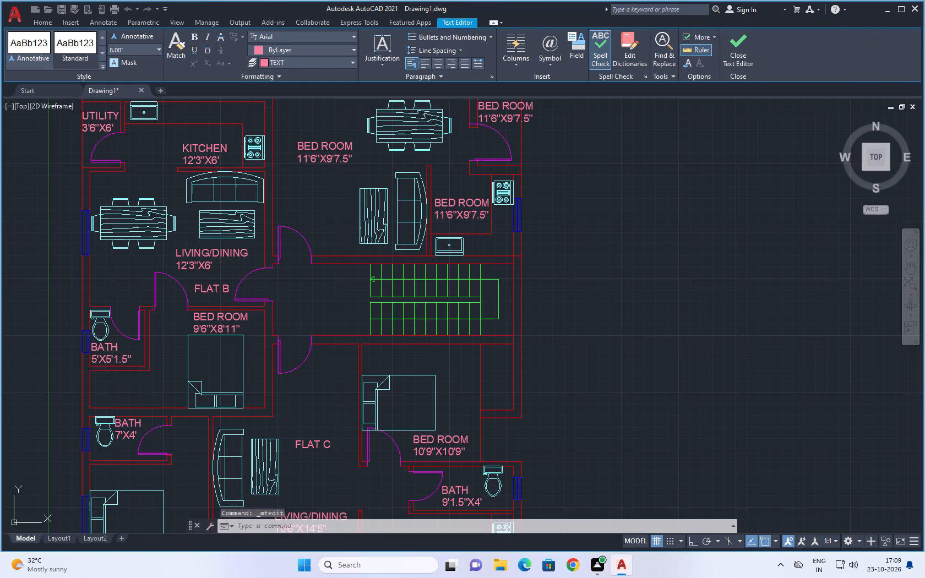
Replace the bedroom label text above FLAT A, near the dining table, with LIVING/DINING and 10'X14'5" on two lines.
double_click(335, 156)
click(359, 162)
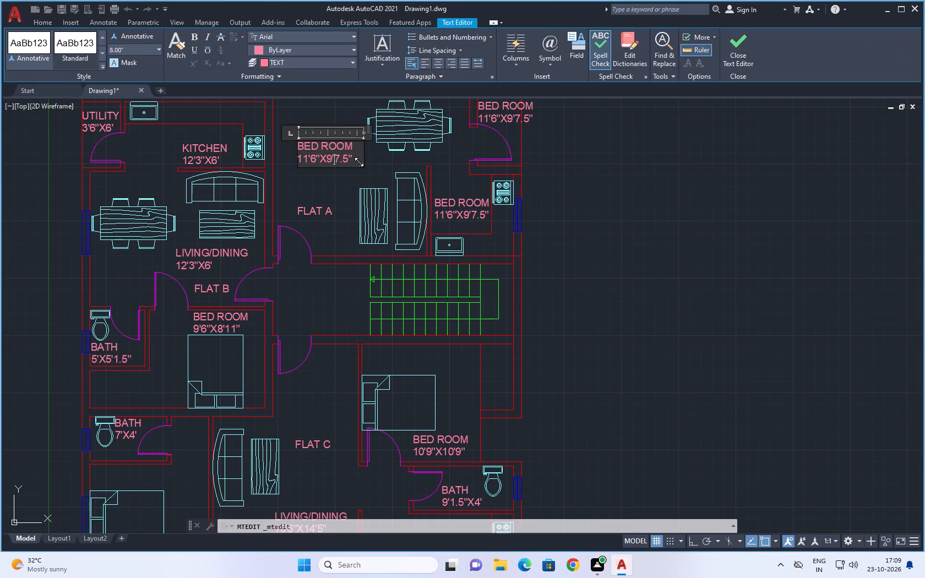
click(355, 157)
key(BackSpace)
key(BackSpace)
key(BackSpace)
key(BackSpace)
key(BackSpace)
key(BackSpace)
key(BackSpace)
key(BackSpace)
key(BackSpace)
key(BackSpace)
key(BackSpace)
key(BackSpace)
key(BackSpace)
key(BackSpace)
key(BackSpace)
key(BackSpace)
key(BackSpace)
key(BackSpace)
key(BackSpace)
key(BackSpace)
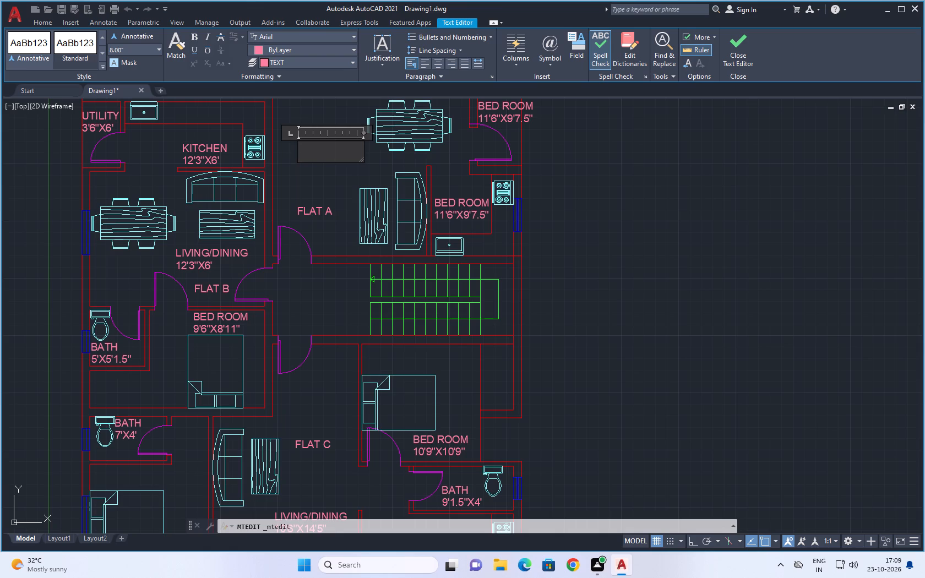
text(LIVING/)
text(DINING)
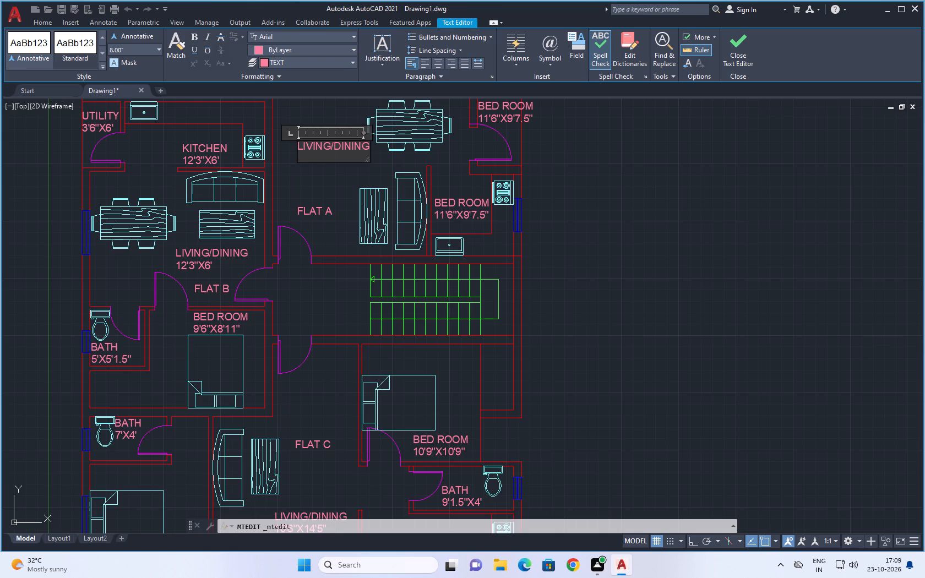
key(Return)
text(10')
text(X14)
text('5")
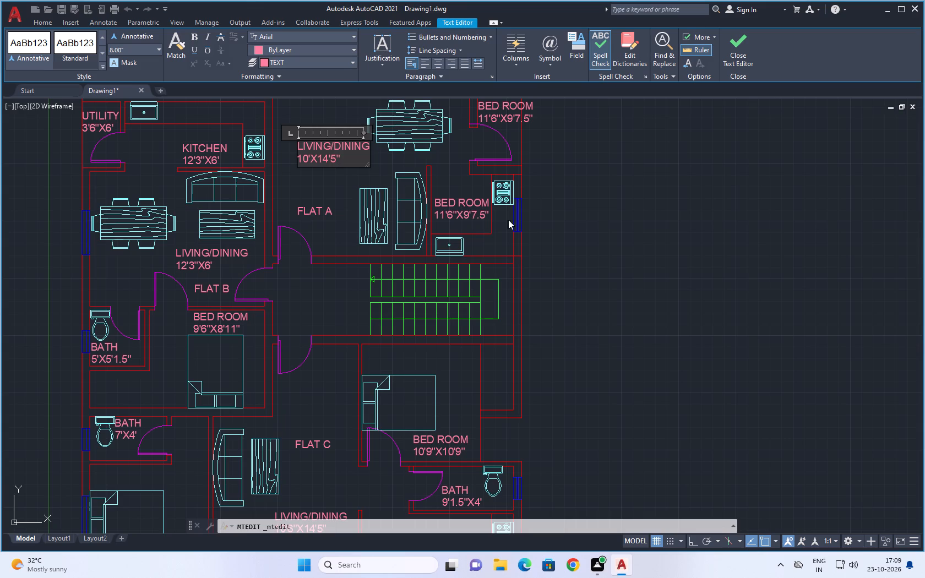
click(556, 226)
Replace the label text in Flat A's room with the stove and sink with KITCHEN and 7'6"X7' on two lines.
scroll(556, 226, down, 1)
middle_drag(554, 205, 513, 244)
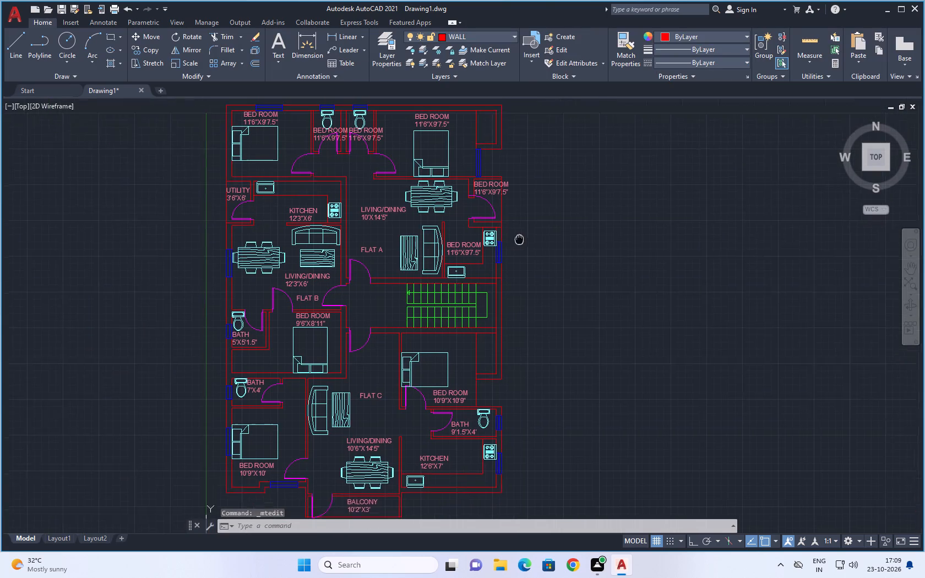
middle_drag(513, 244, 474, 258)
scroll(426, 275, up, 2)
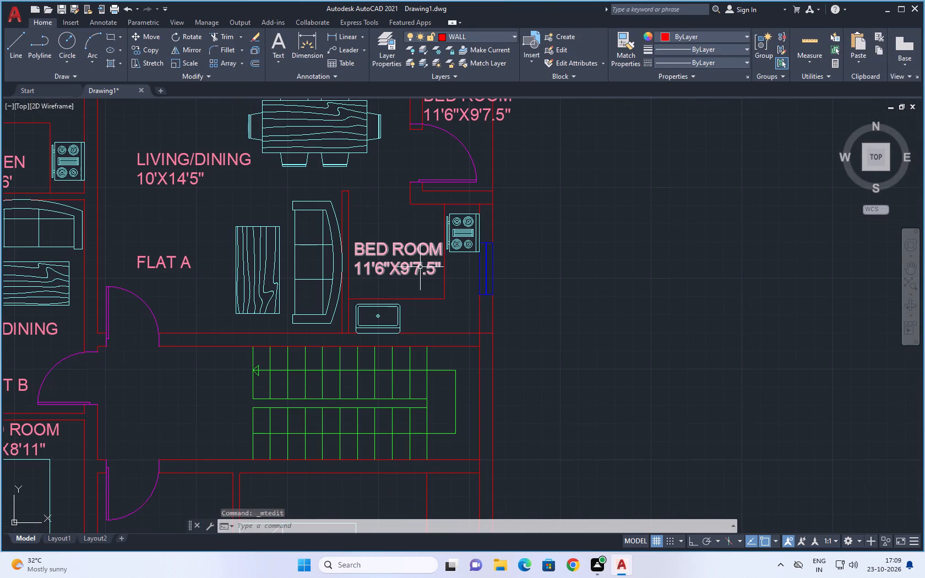
double_click(421, 268)
click(426, 268)
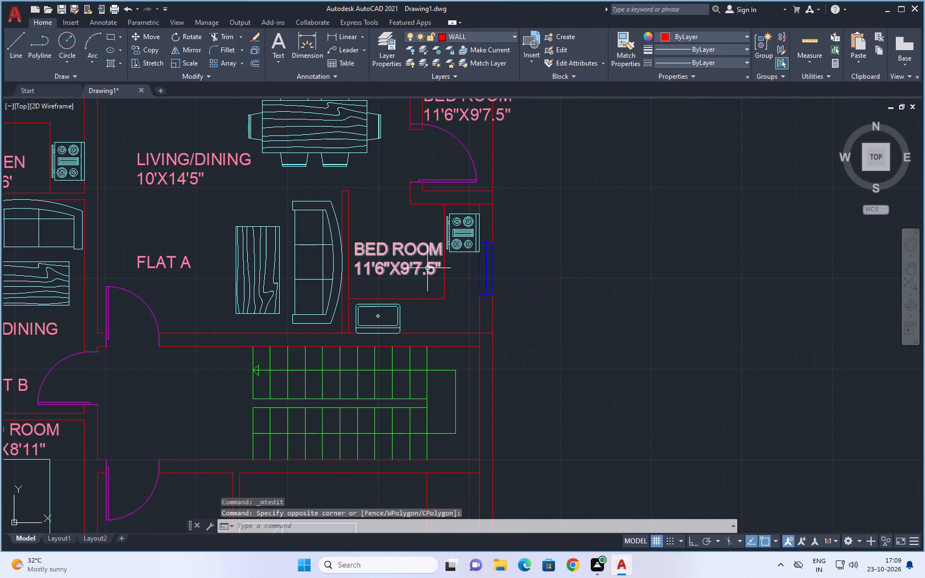
double_click(427, 268)
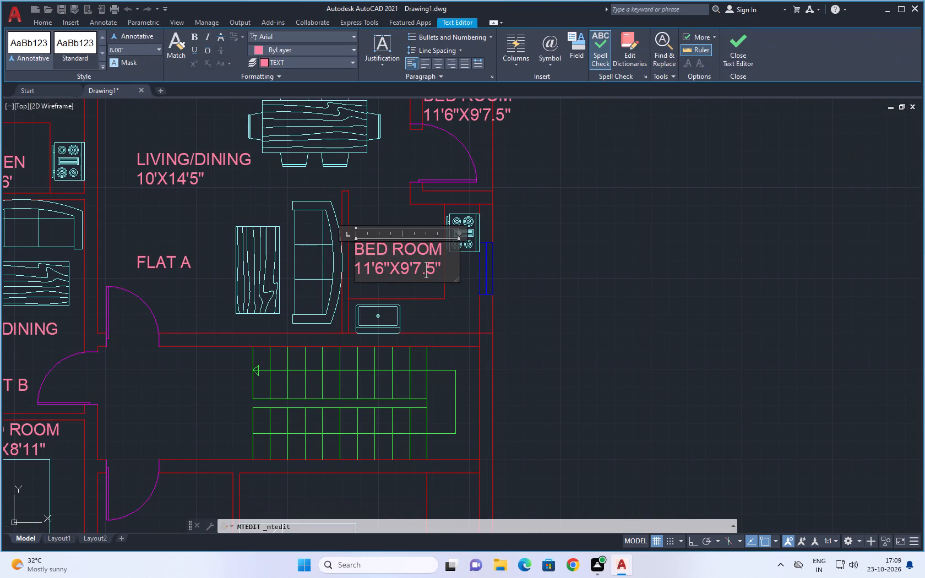
click(439, 265)
key(BackSpace)
key(BackSpace)
key(BackSpace)
key(BackSpace)
key(BackSpace)
key(BackSpace)
key(BackSpace)
key(BackSpace)
key(BackSpace)
key(BackSpace)
key(BackSpace)
key(BackSpace)
key(BackSpace)
key(BackSpace)
key(BackSpace)
key(BackSpace)
key(BackSpace)
key(BackSpace)
key(BackSpace)
key(BackSpace)
text(KITCHEN)
key(Return)
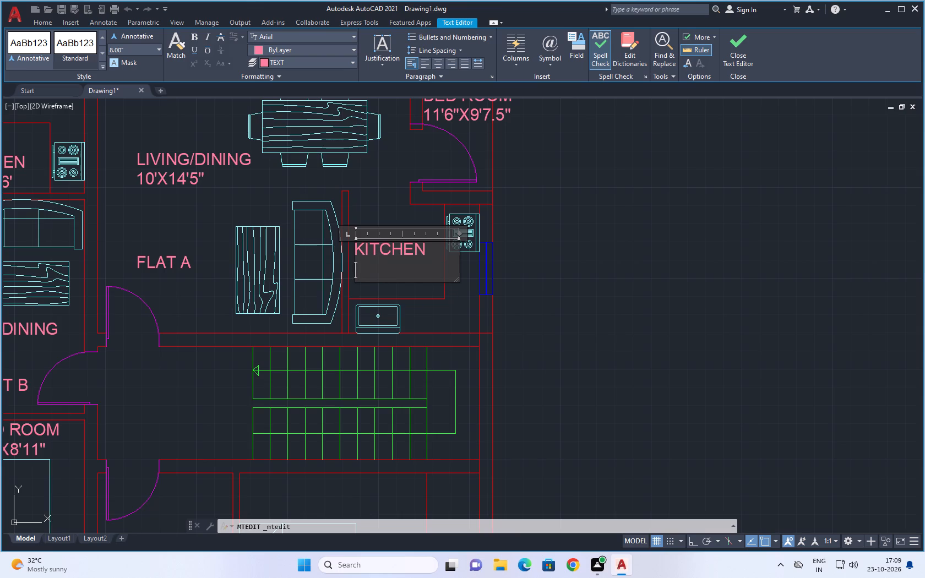
text(7'6")
text(X7')
click(508, 260)
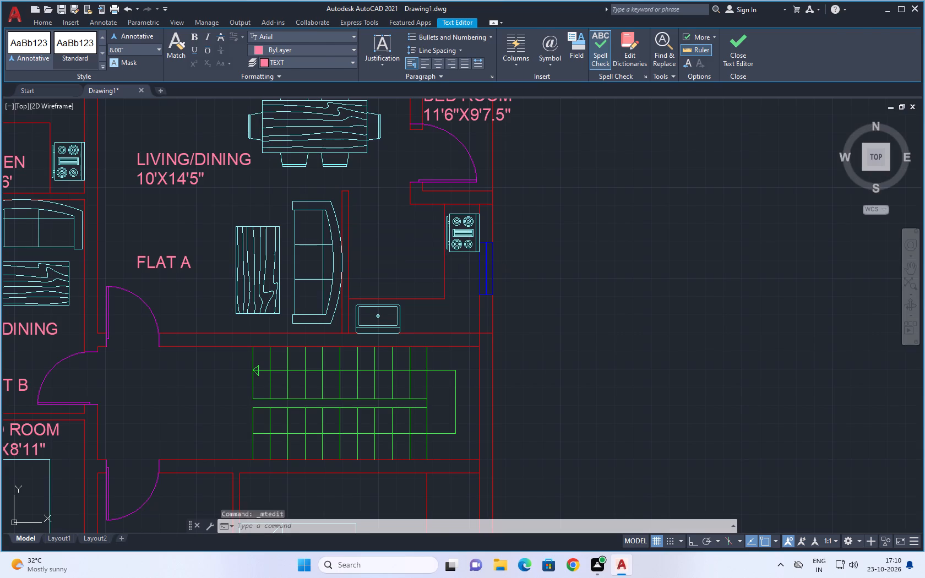
Replace the bedroom label text in the small space above Flat A's kitchen with BALCONY and 3'X6'3" on two lines.
scroll(573, 178, down, 1)
middle_drag(564, 183, 521, 330)
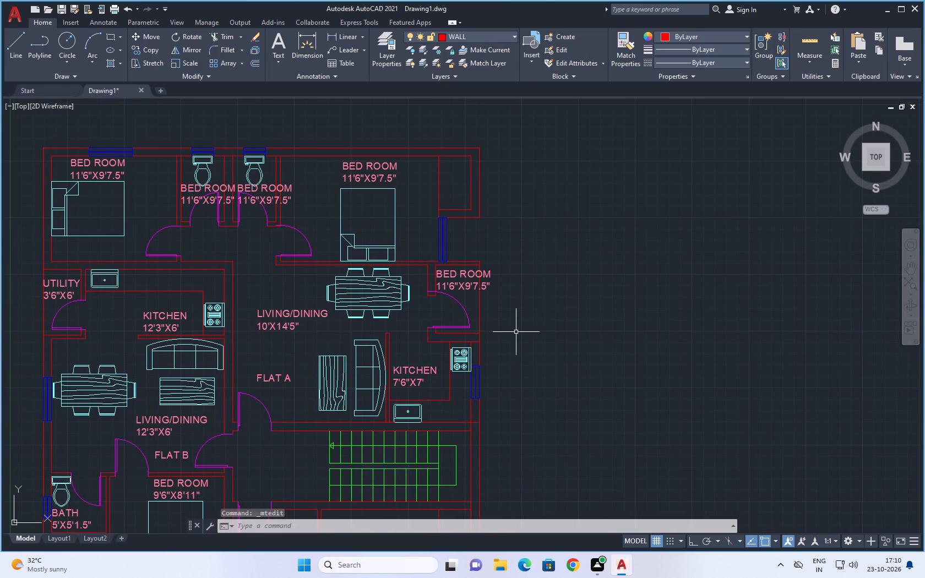
double_click(469, 287)
click(491, 286)
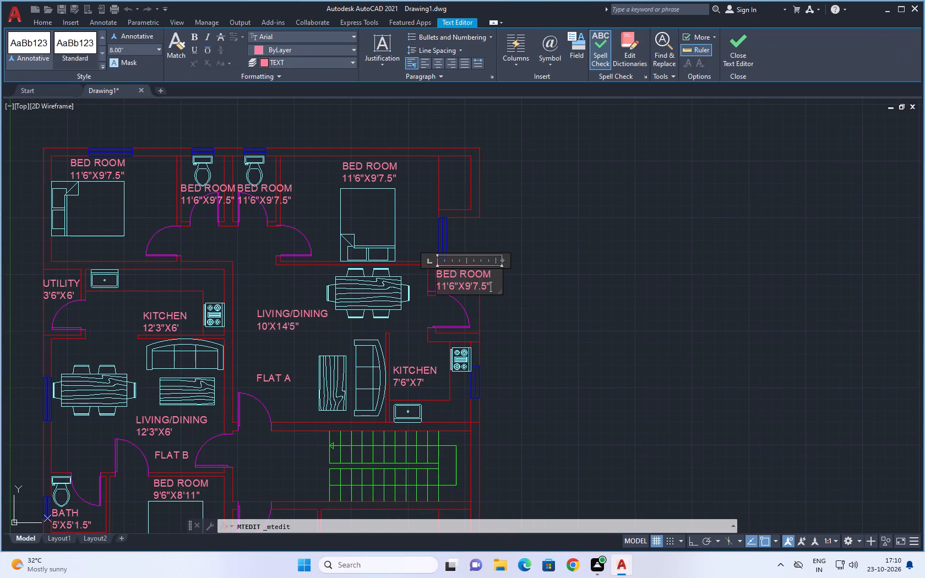
key(BackSpace)
key(BackSpace)
key(BackSpace)
key(BackSpace)
key(BackSpace)
key(BackSpace)
key(BackSpace)
key(BackSpace)
key(BackSpace)
key(BackSpace)
key(BackSpace)
key(BackSpace)
key(BackSpace)
key(BackSpace)
key(BackSpace)
key(BackSpace)
key(BackSpace)
key(BackSpace)
key(BackSpace)
key(BackSpace)
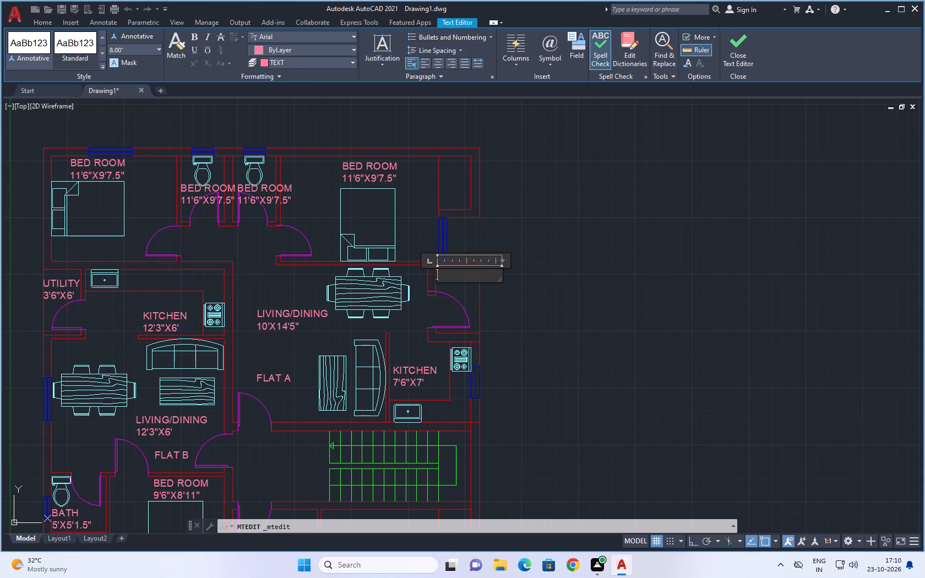
text(BALCONY)
key(Return)
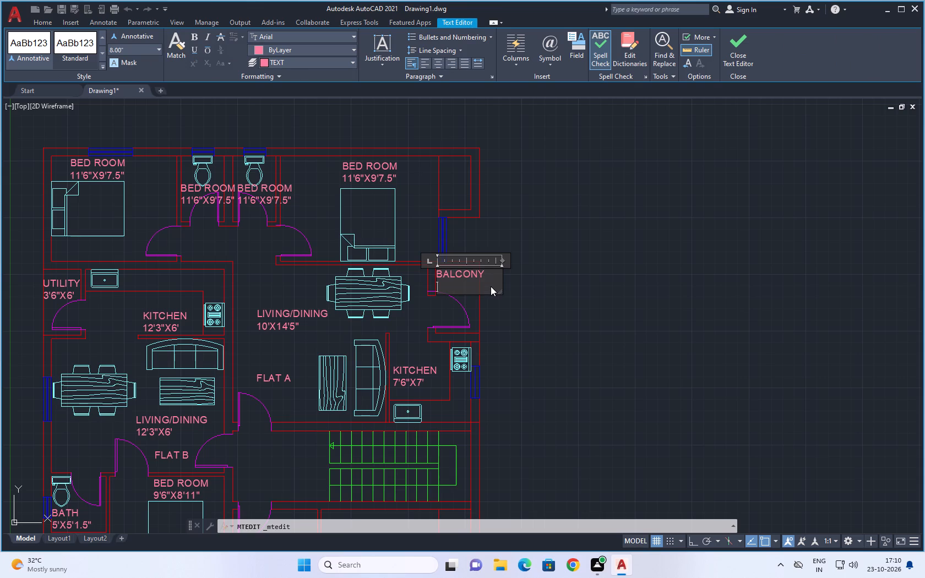
text(3')
key(x)
text(6'3")
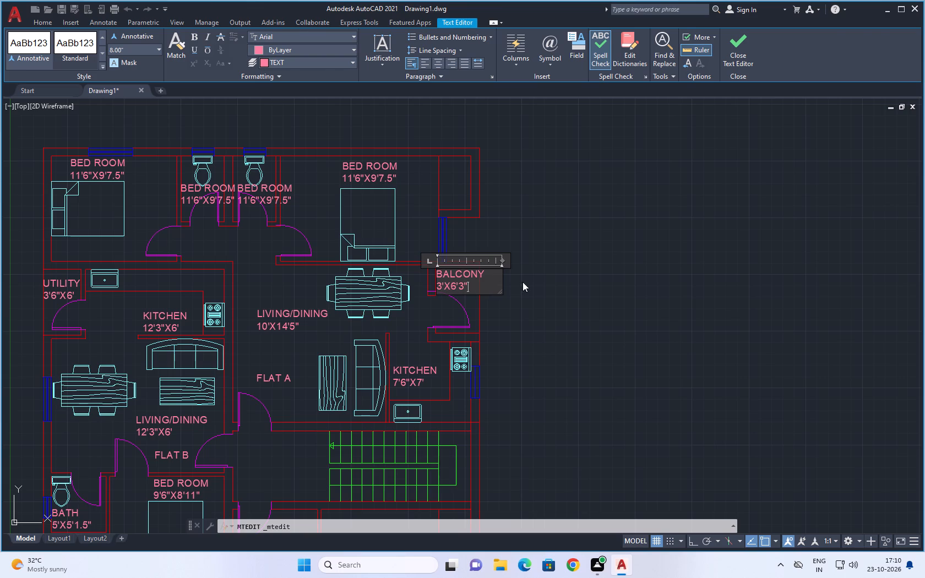
click(523, 282)
Scale down Flat A's BALCONY label about its upper-left corner to about 0.6 of its size, fitting it inside the balcony.
click(457, 273)
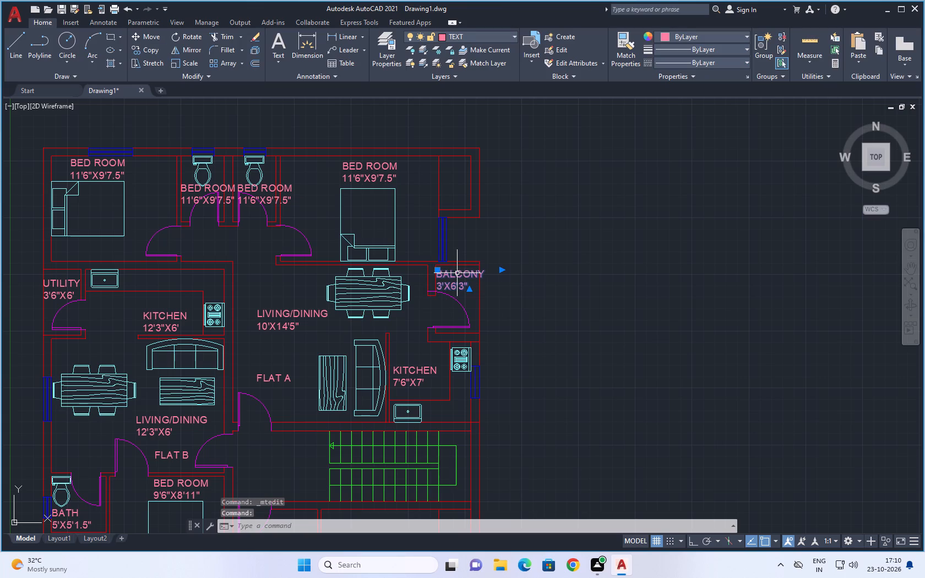
scroll(464, 274, up, 2)
key(s)
key(c)
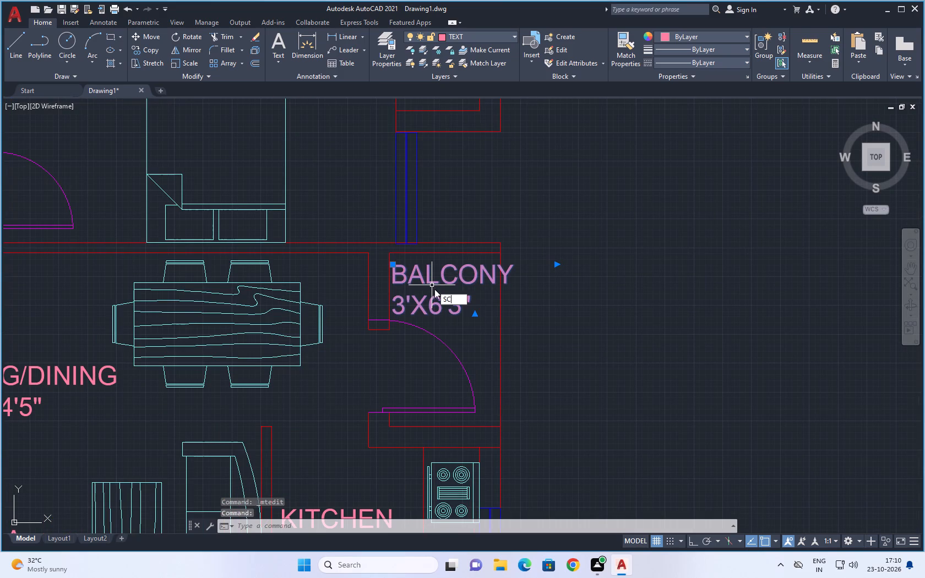
key(space)
click(392, 265)
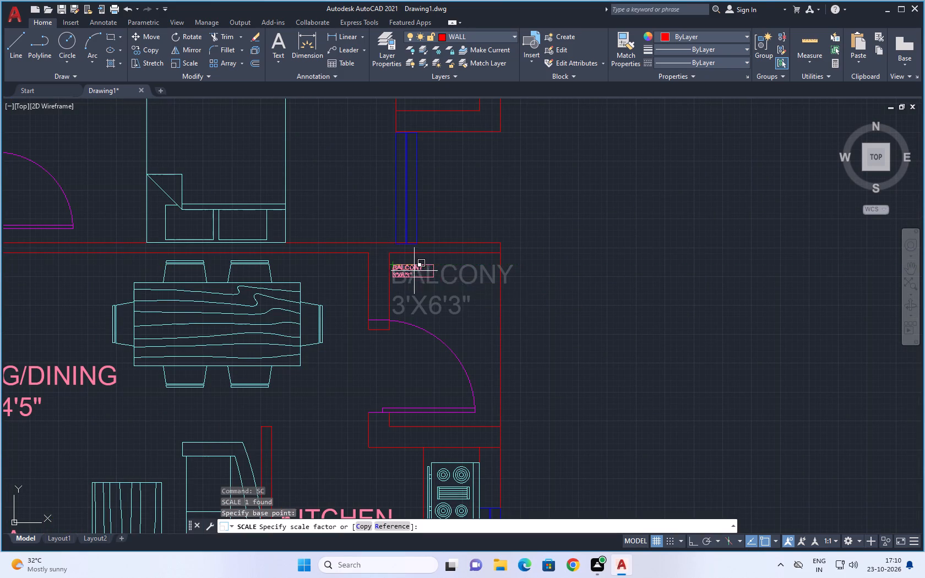
click(457, 290)
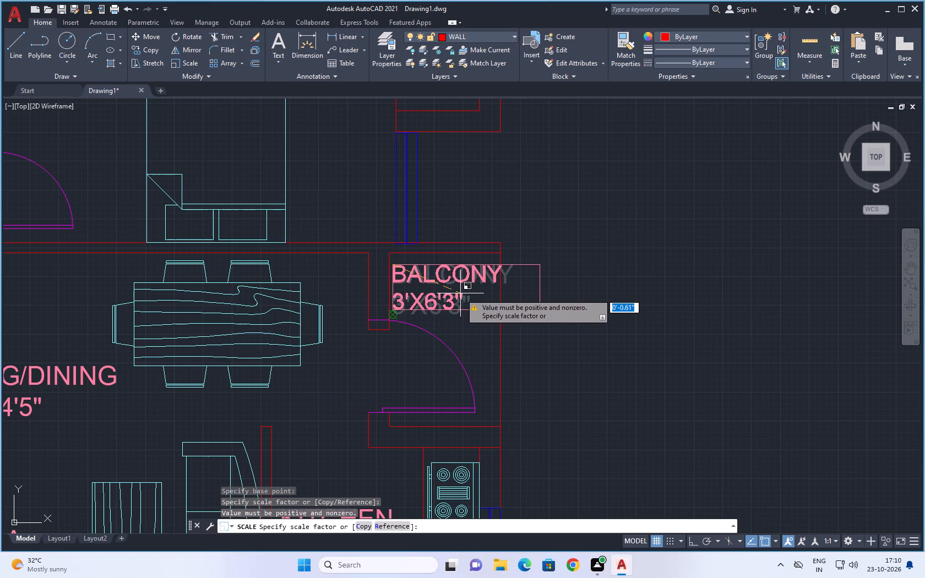
click(457, 293)
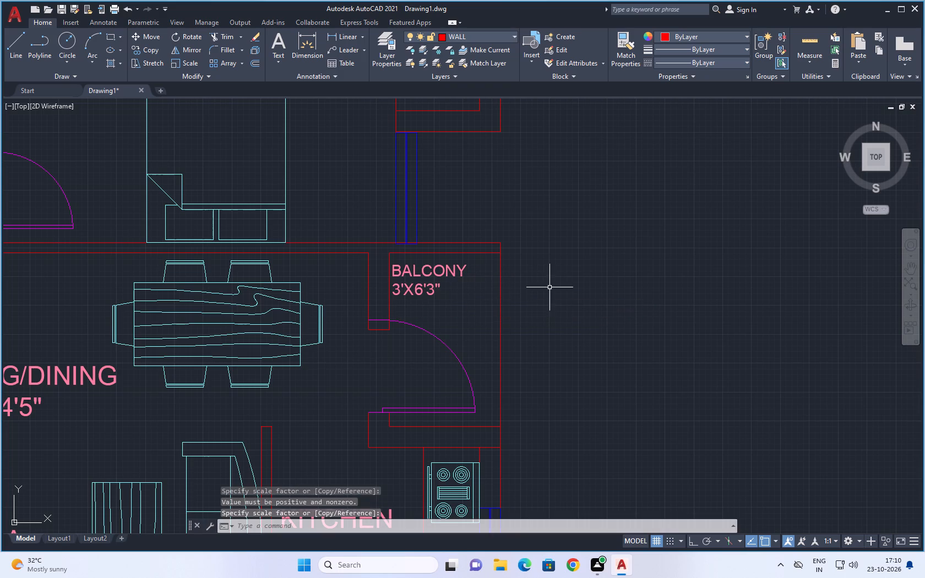
Change the dimension line of the bedroom label above Flat A's dining table to 11'9"X9'6".
middle_drag(548, 287, 538, 339)
scroll(548, 287, down, 1)
scroll(538, 336, down, 1)
middle_drag(551, 326, 545, 252)
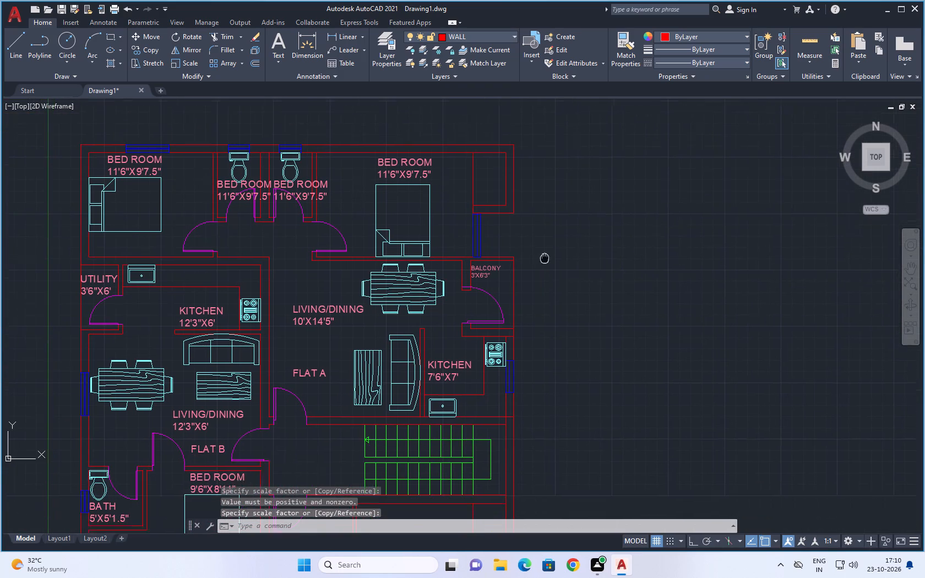
middle_drag(545, 252, 545, 248)
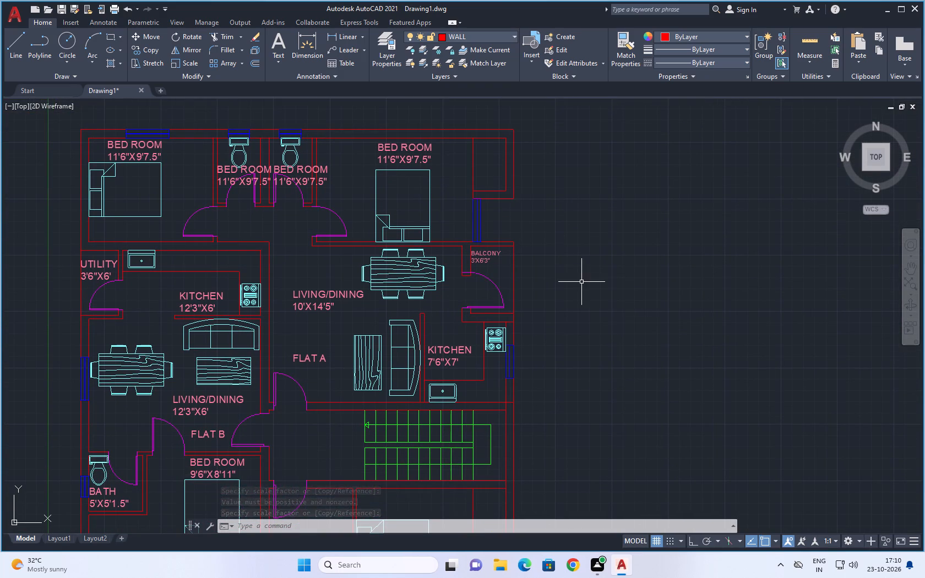
middle_drag(581, 282, 582, 178)
scroll(579, 194, down, 1)
middle_drag(589, 220, 542, 405)
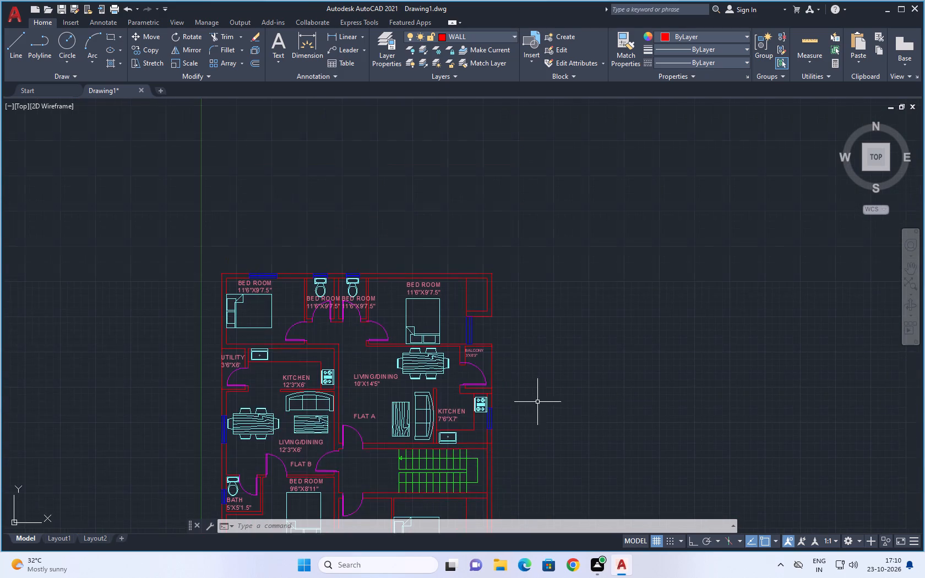
scroll(438, 293, up, 3)
double_click(432, 291)
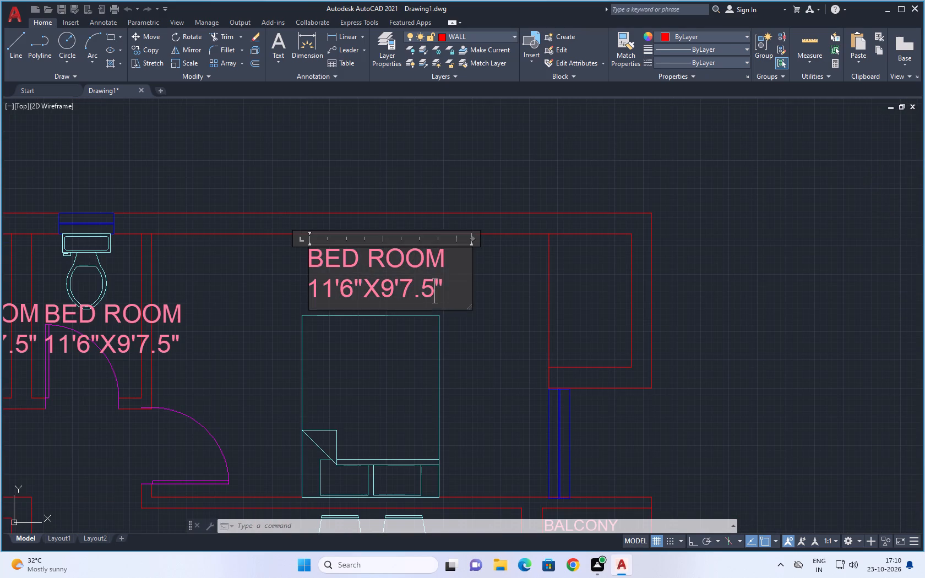
click(444, 291)
key(BackSpace)
key(BackSpace)
key(BackSpace)
key(BackSpace)
key(BackSpace)
key(BackSpace)
key(BackSpace)
key(BackSpace)
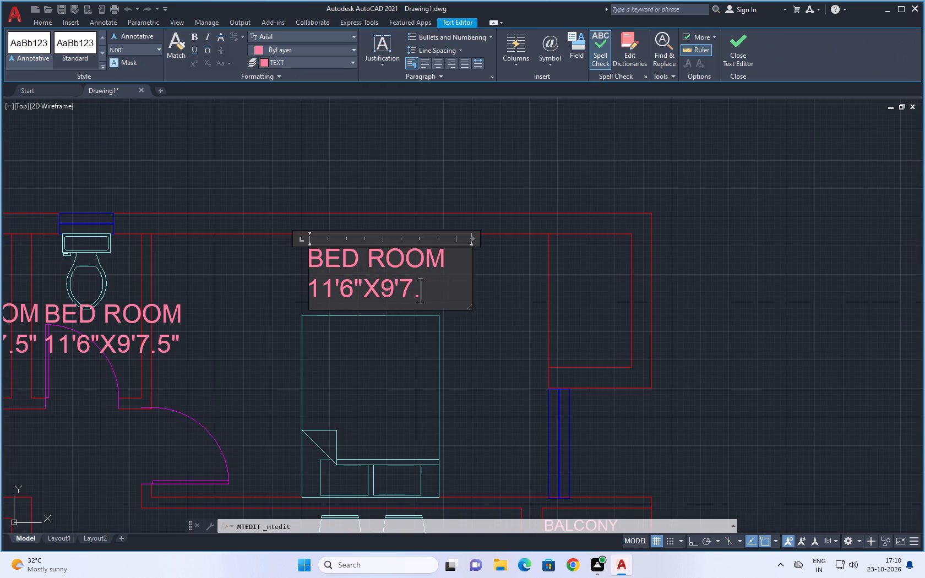
key(BackSpace)
key(BackSpace)
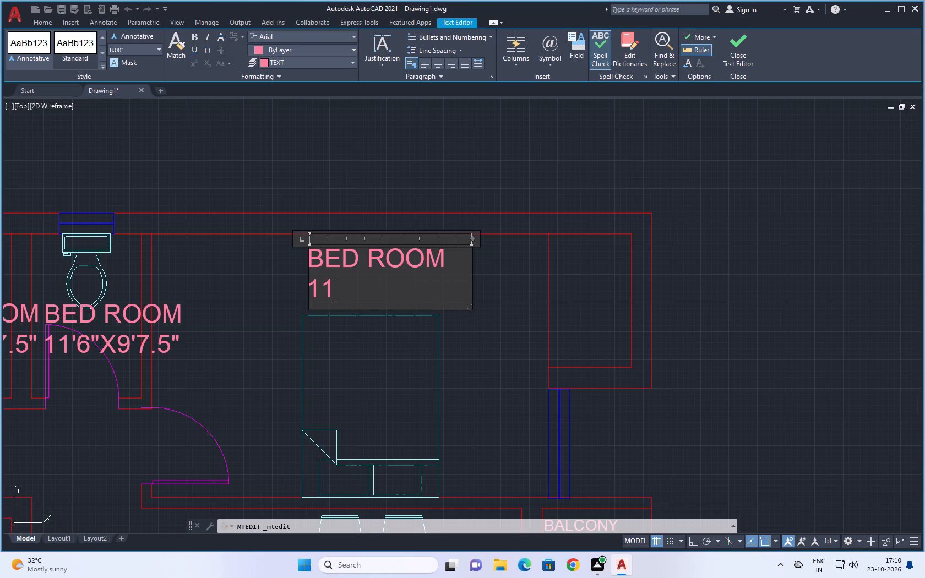
text('9")
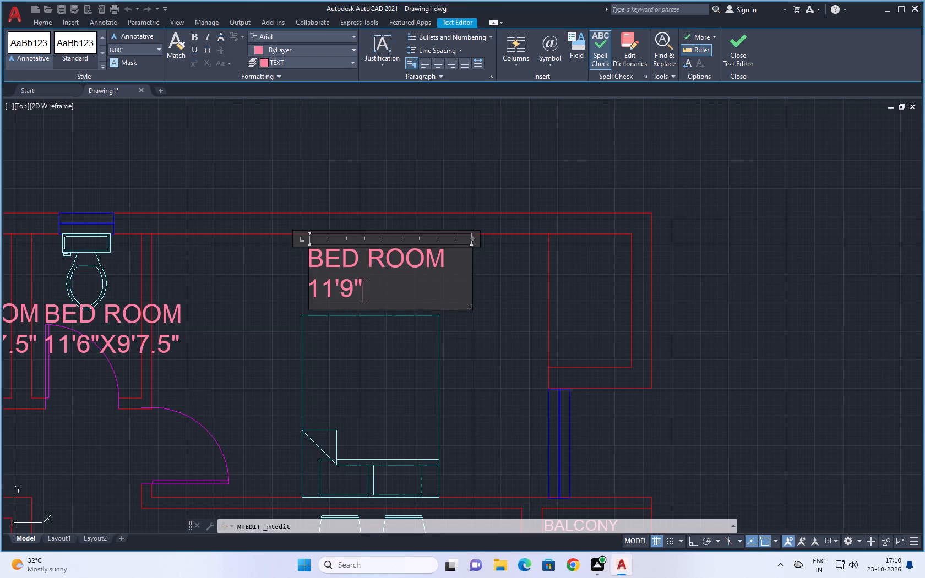
text(X9'6)
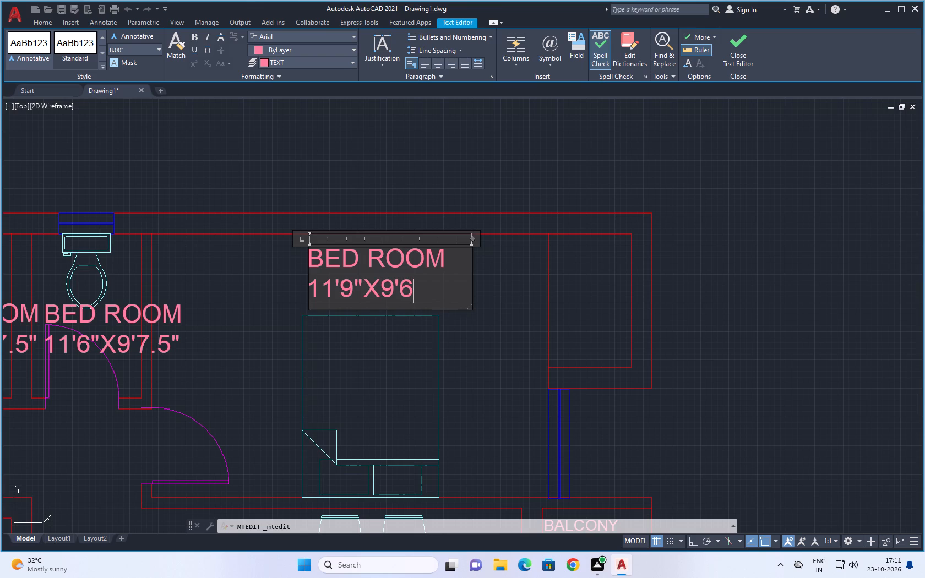
key(shift+quotedbl)
click(490, 346)
Replace the bedroom label text in the toilet room nearer Flat A's bedroom with BATH and 4'X6' on two lines.
scroll(344, 388, down, 2)
middle_drag(315, 385, 408, 350)
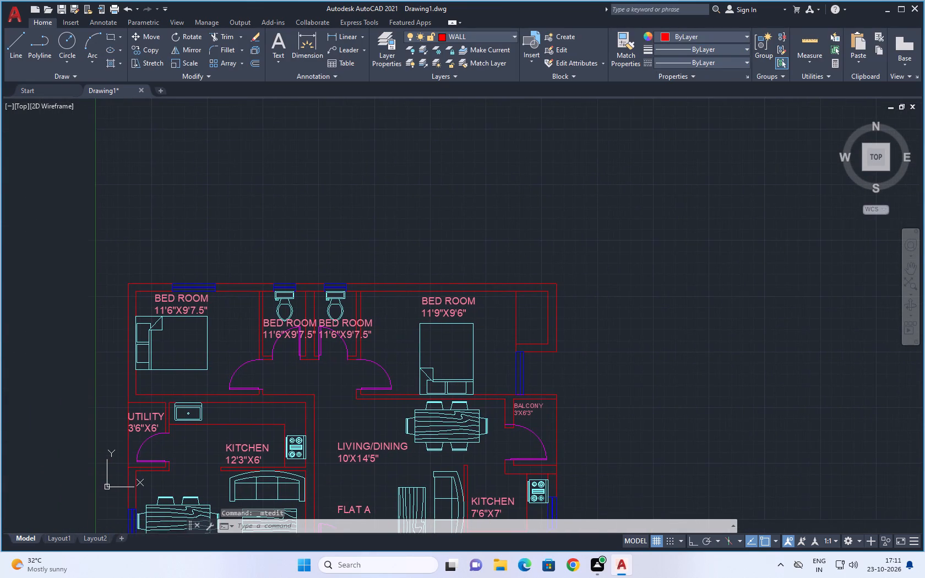
scroll(372, 337, up, 2)
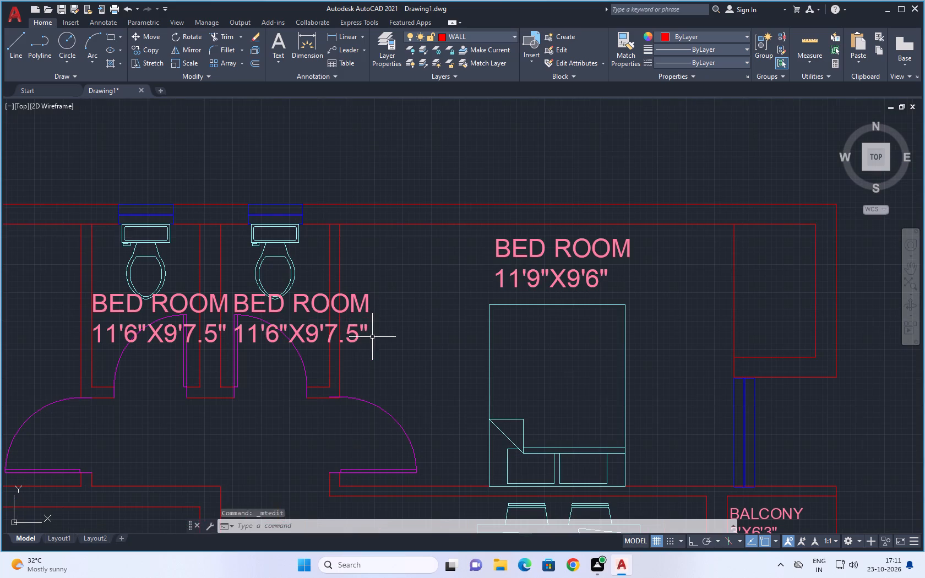
double_click(359, 327)
click(387, 331)
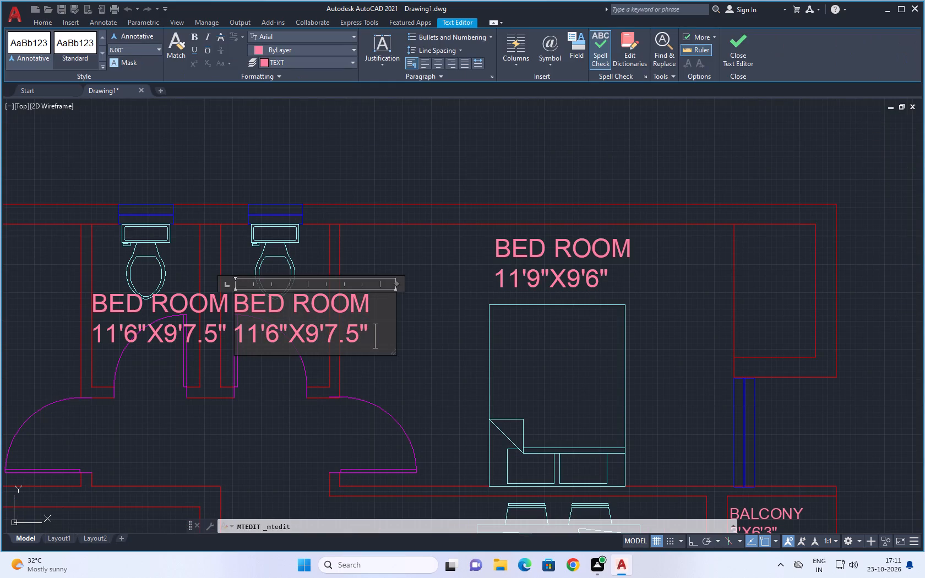
key(BackSpace)
key(BackSpace)
key(BackSpace)
key(BackSpace)
key(BackSpace)
key(BackSpace)
key(BackSpace)
key(BackSpace)
key(BackSpace)
key(BackSpace)
key(BackSpace)
key(BackSpace)
key(BackSpace)
key(BackSpace)
key(BackSpace)
key(BackSpace)
key(BackSpace)
key(BackSpace)
key(BackSpace)
key(BackSpace)
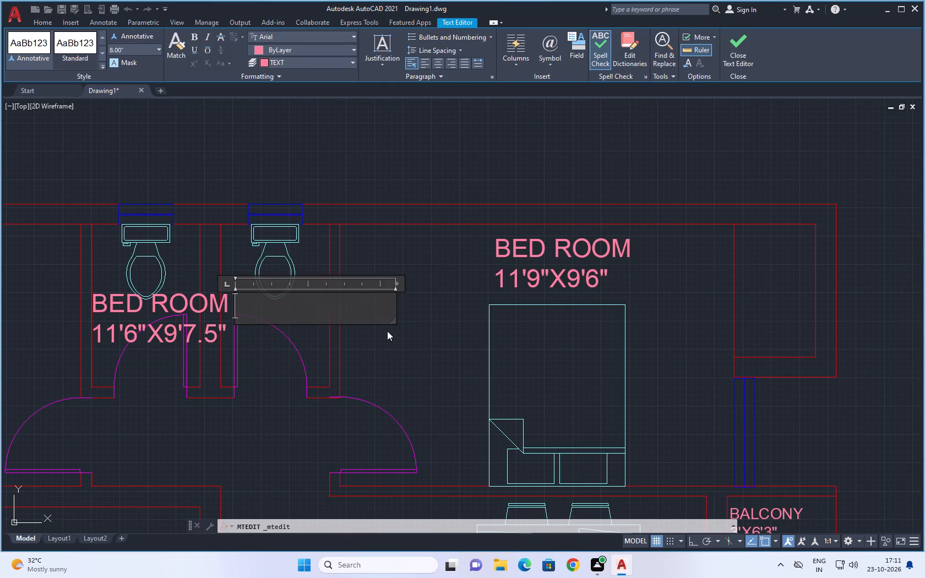
text(BATH)
key(Return)
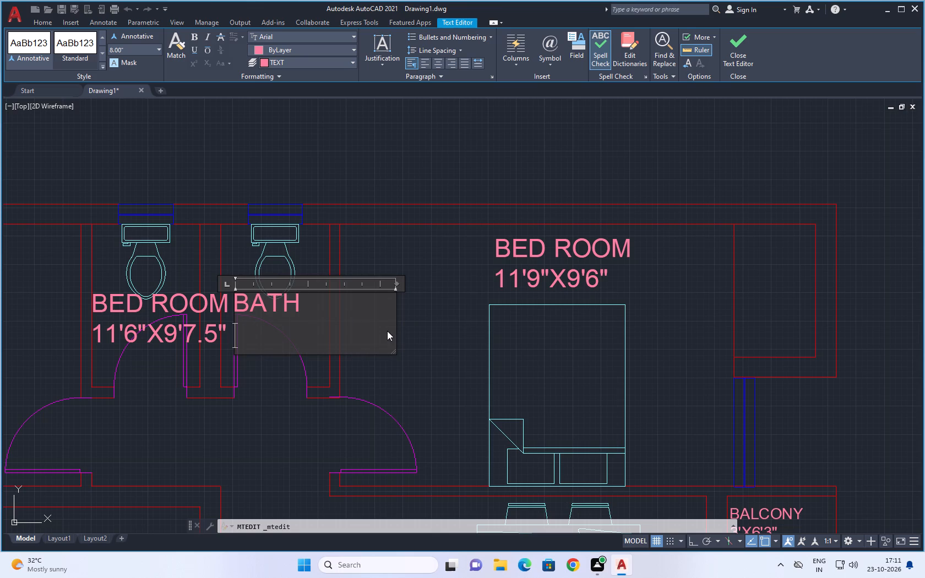
key(4)
text('X)
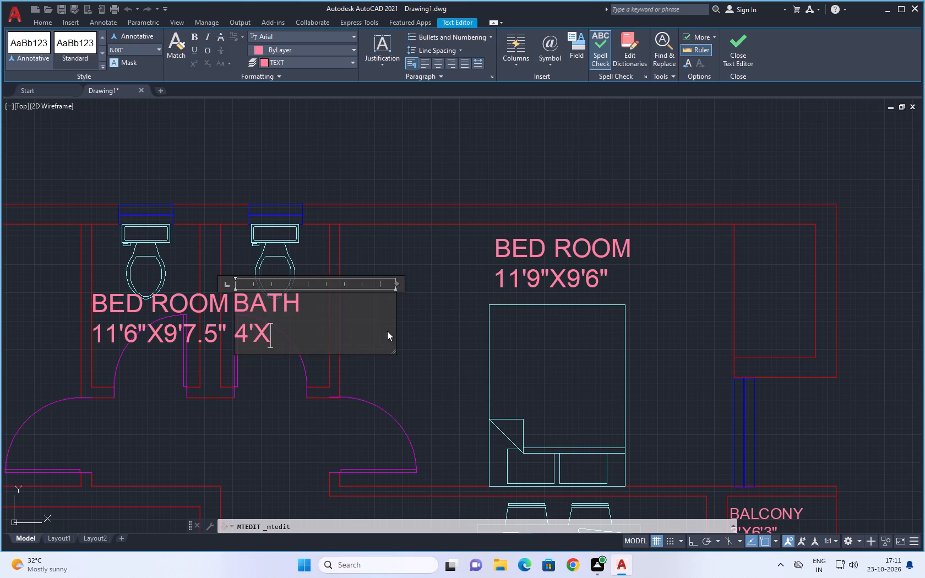
text(6')
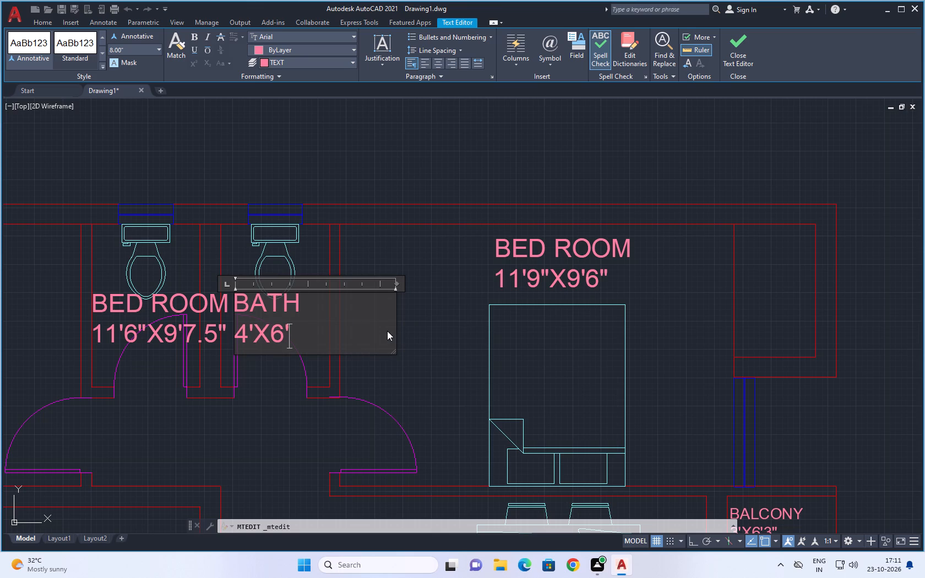
click(462, 350)
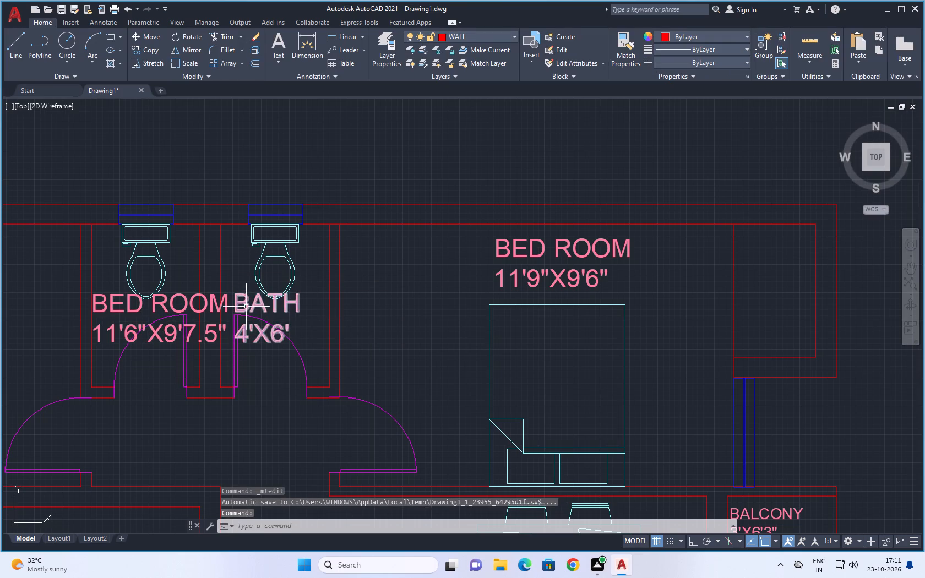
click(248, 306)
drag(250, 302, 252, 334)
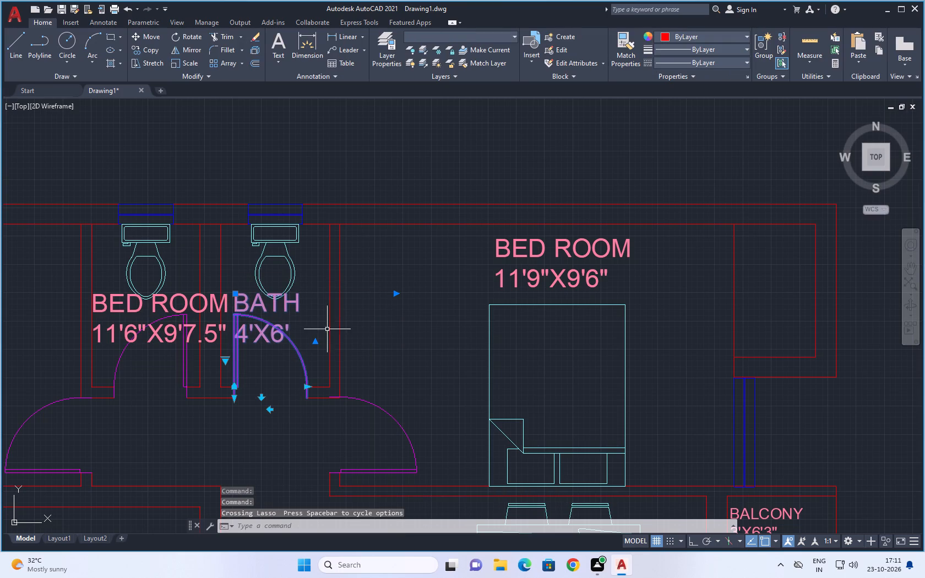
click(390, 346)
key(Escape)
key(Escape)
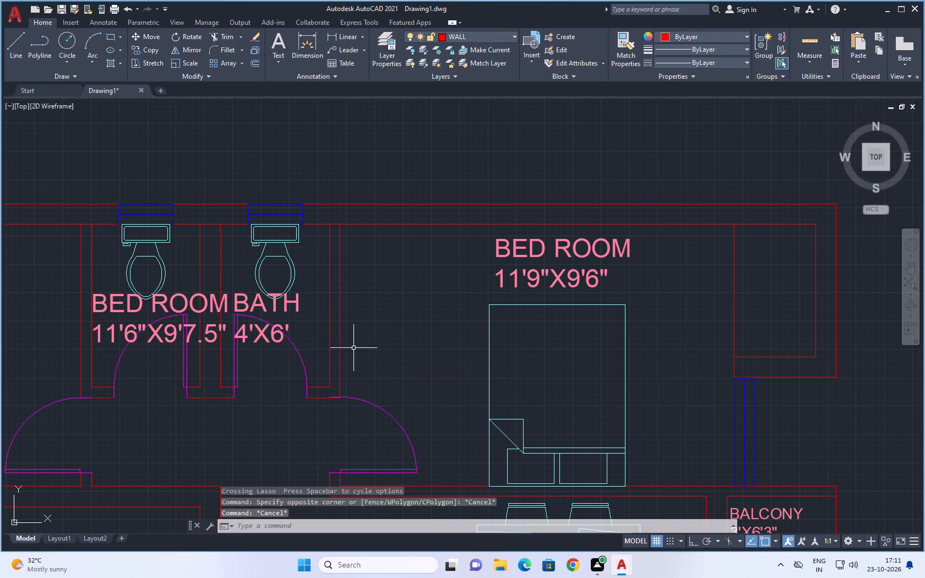
Move the BATH 4'X6' label down clear of the toilet, into the door swing area of the same room.
click(248, 302)
drag(255, 303, 268, 339)
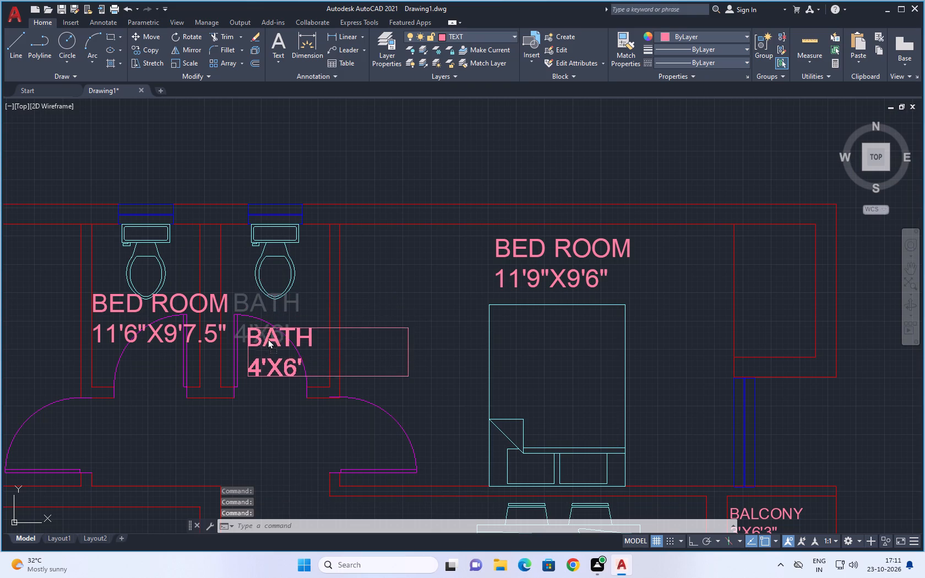
drag(268, 339, 263, 353)
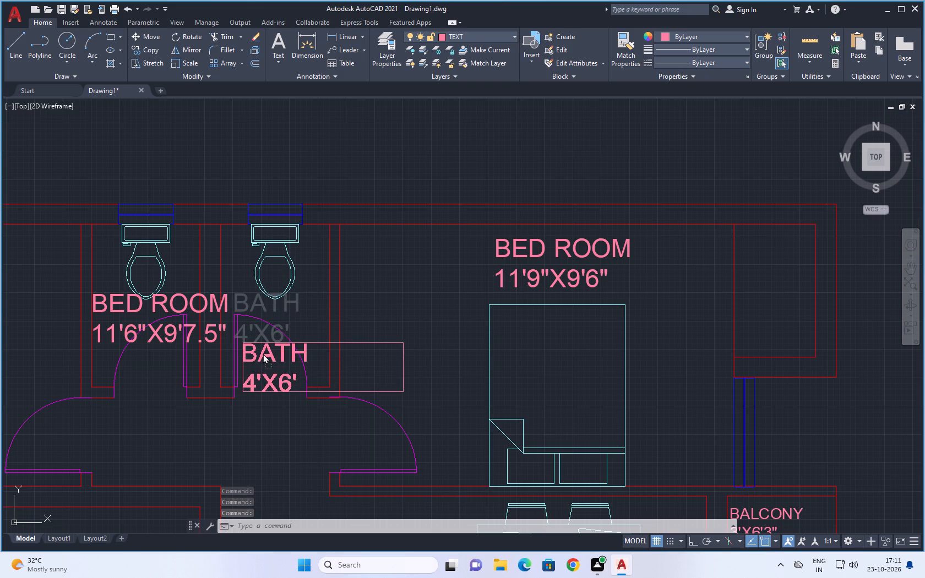
drag(263, 353, 261, 354)
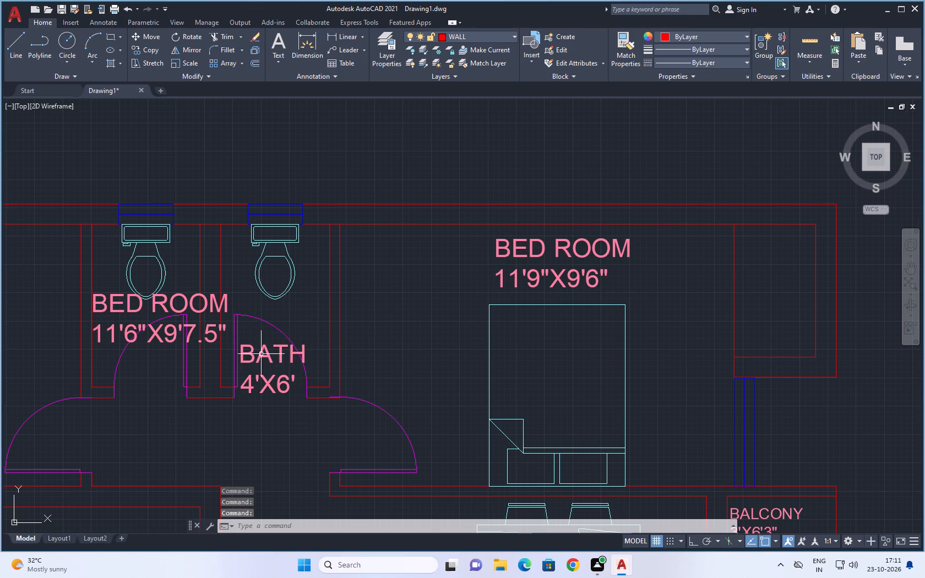
key(Escape)
key(Escape)
Delete the BED ROOM label from the adjacent toilet room.
click(135, 310)
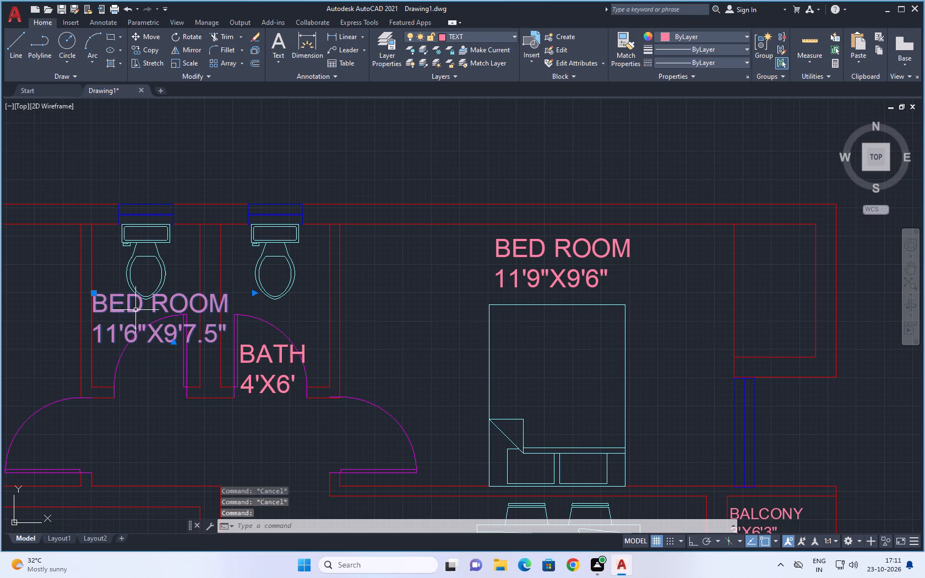
key(Delete)
Copy the BATH 4'X6' label straight across into the adjacent toilet room, at its door swing.
click(244, 354)
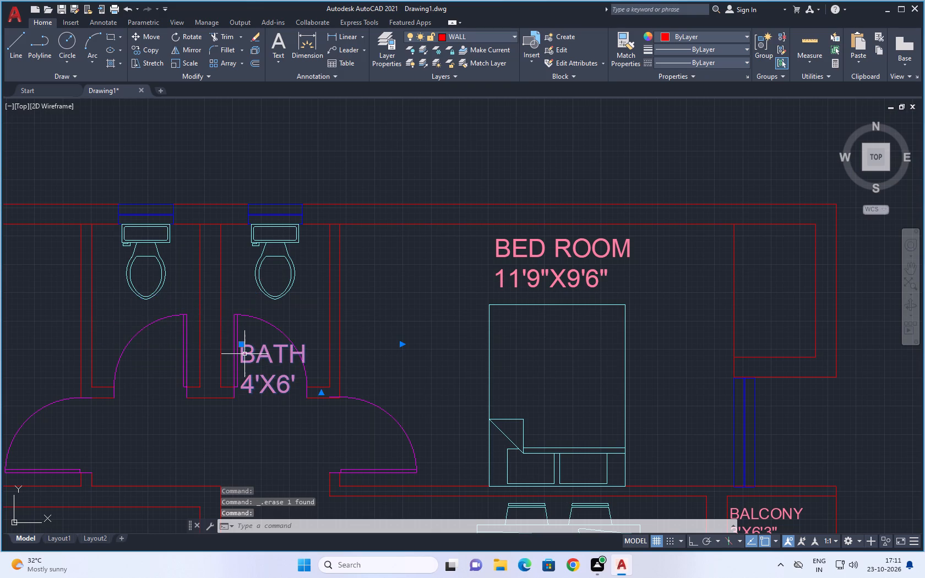
text(CO)
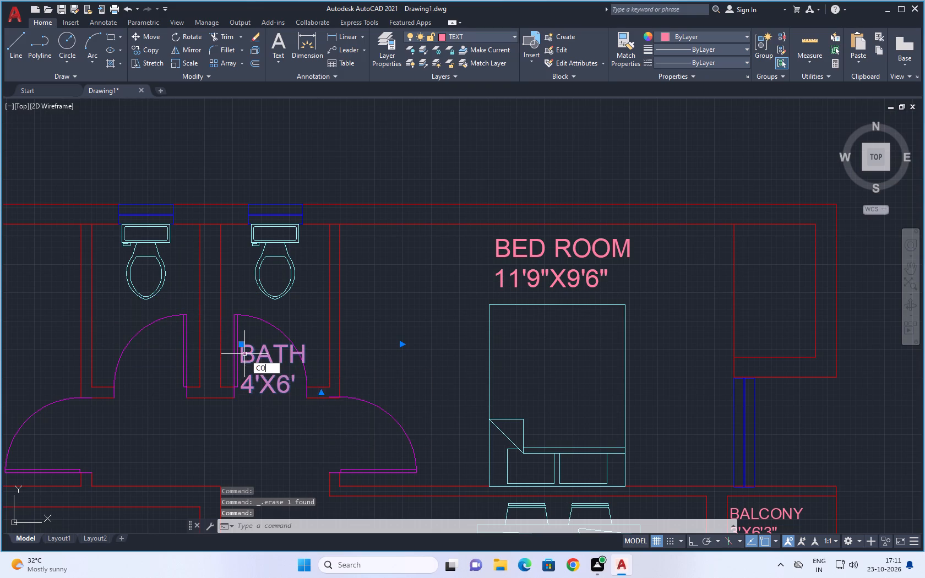
key(space)
click(244, 349)
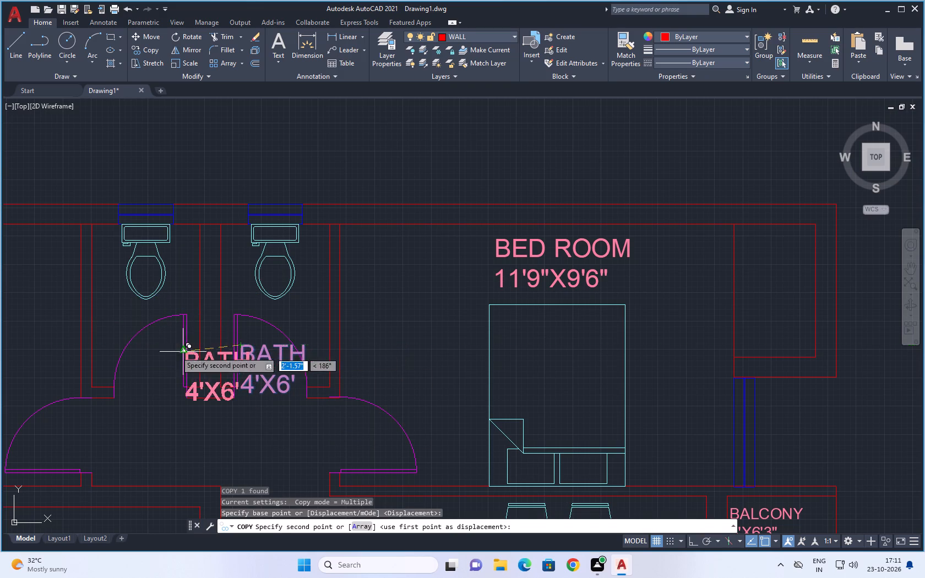
click(118, 346)
scroll(255, 369, down, 2)
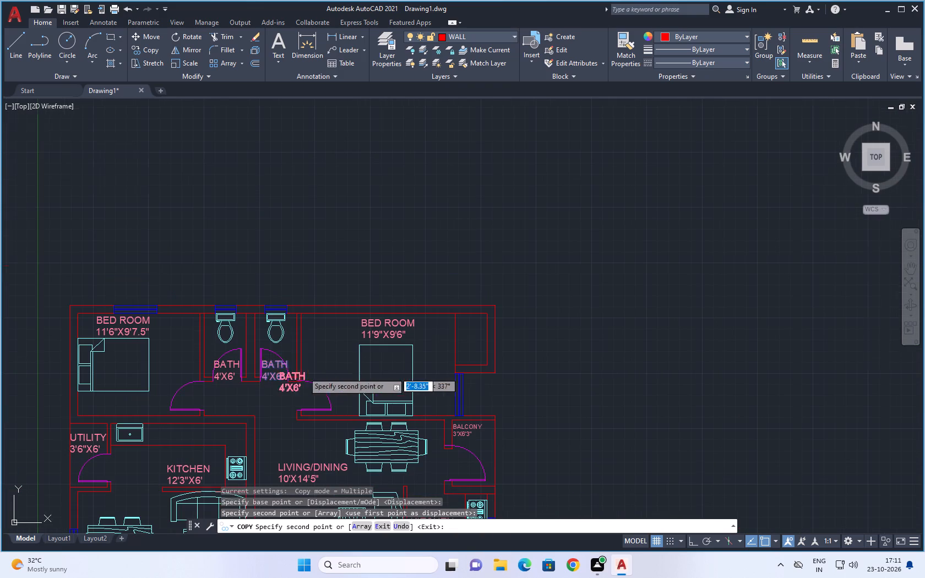
key(Escape)
key(Escape)
key(Escape)
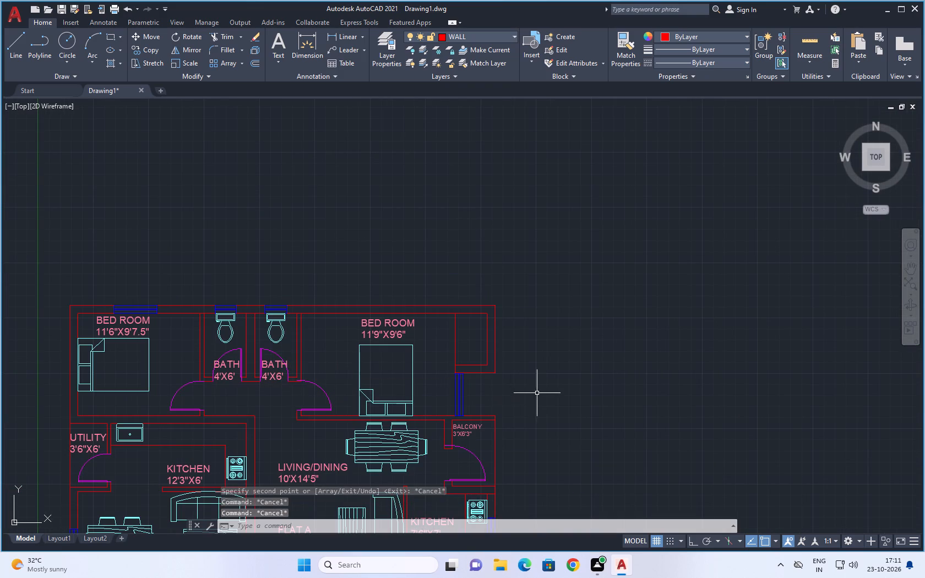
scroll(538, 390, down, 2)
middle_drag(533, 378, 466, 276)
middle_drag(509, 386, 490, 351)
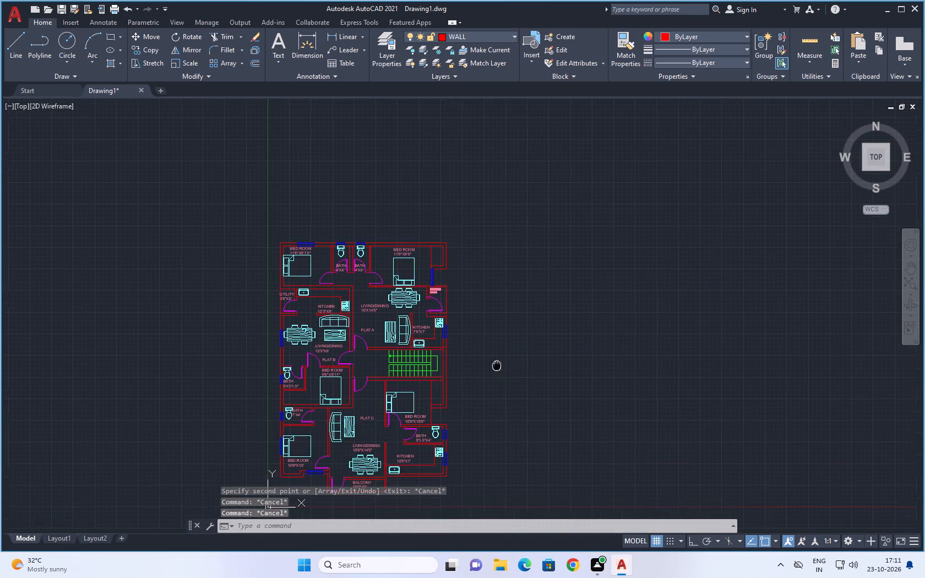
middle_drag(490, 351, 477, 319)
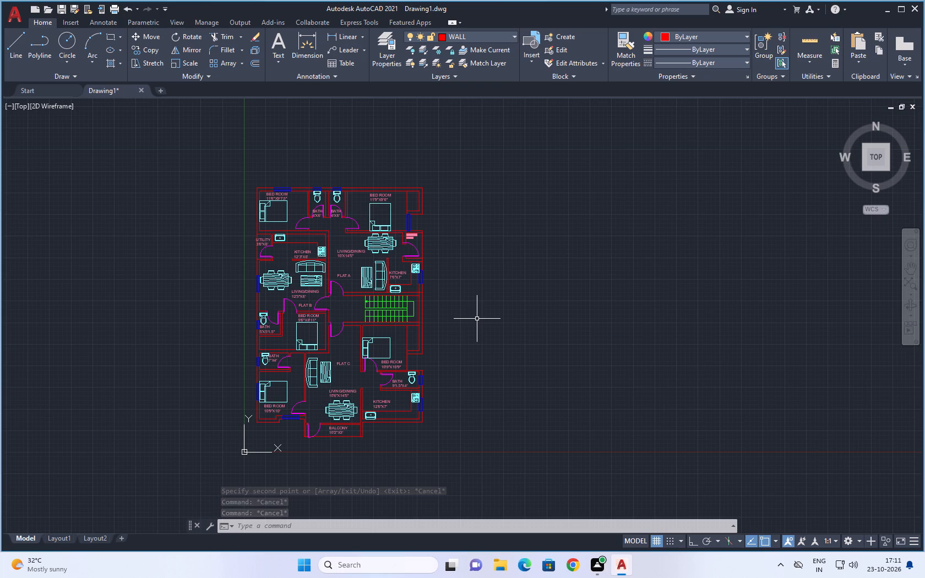
Review the whole three-flat floor plan, checking the room names, dimensions and flat letters across all rooms.
middle_drag(477, 319, 476, 304)
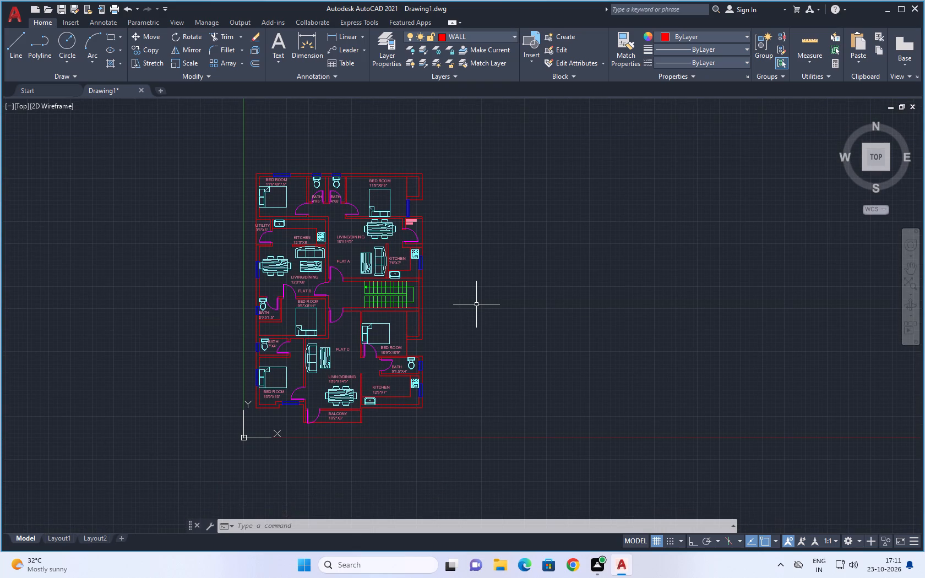
middle_drag(476, 304, 486, 283)
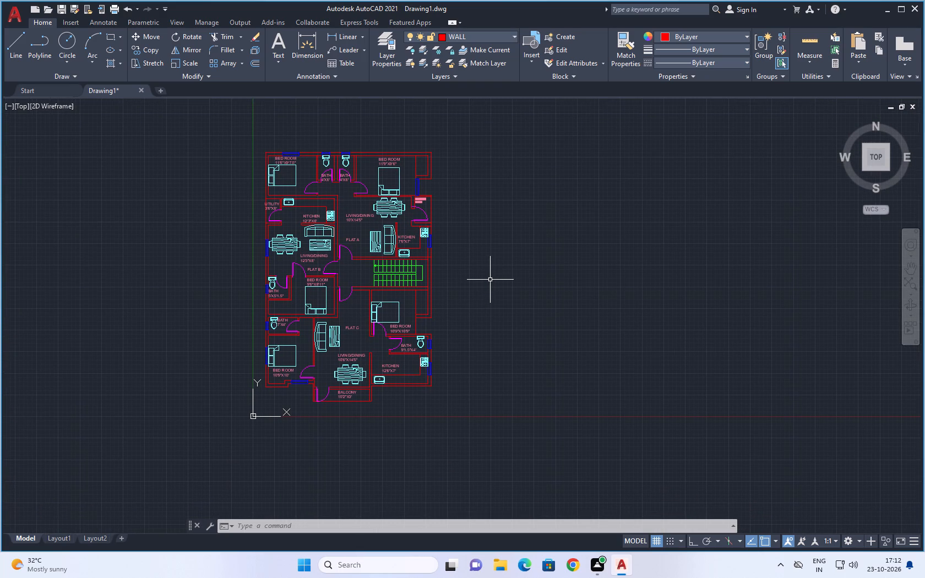
scroll(490, 280, down, 1)
middle_drag(490, 280, 482, 241)
scroll(478, 258, up, 1)
middle_drag(498, 266, 621, 331)
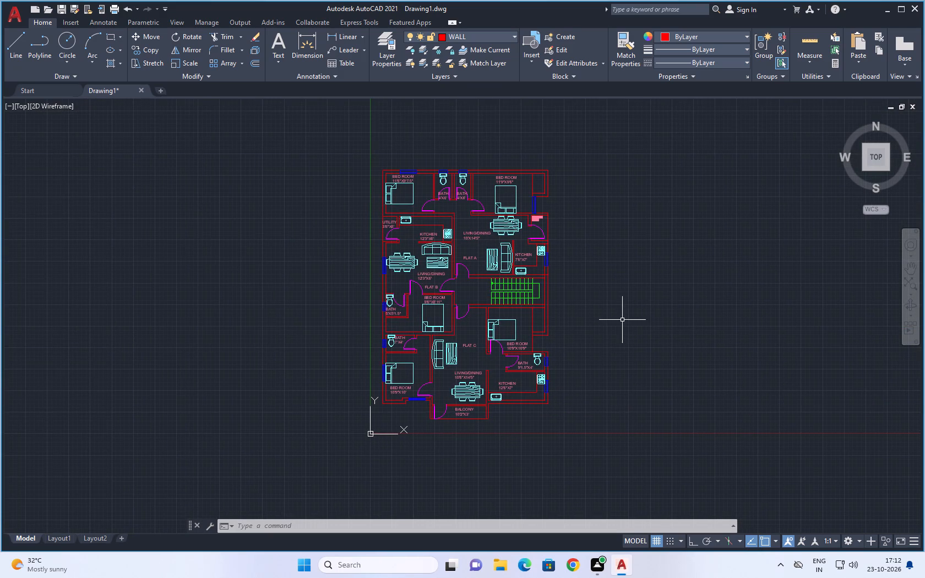
middle_drag(608, 290, 605, 306)
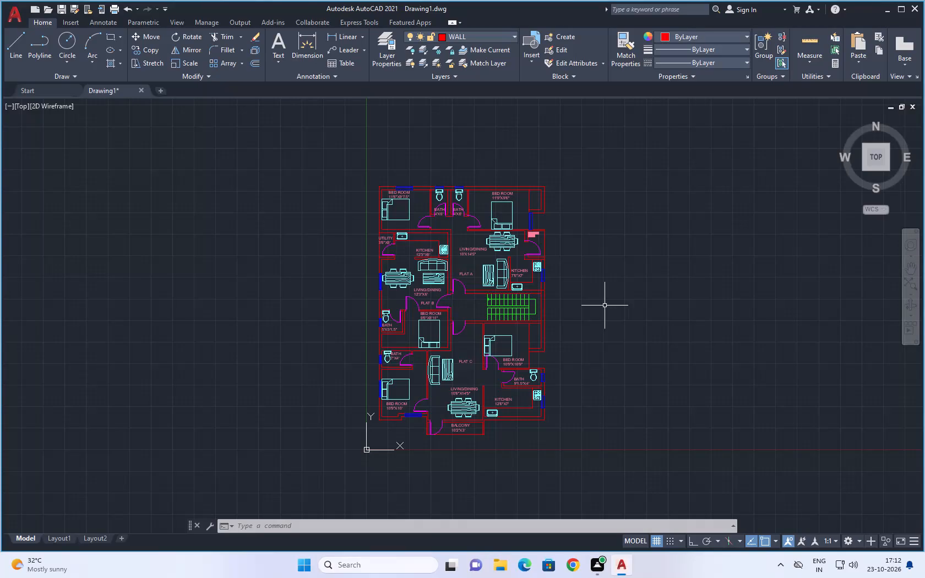
scroll(605, 306, down, 2)
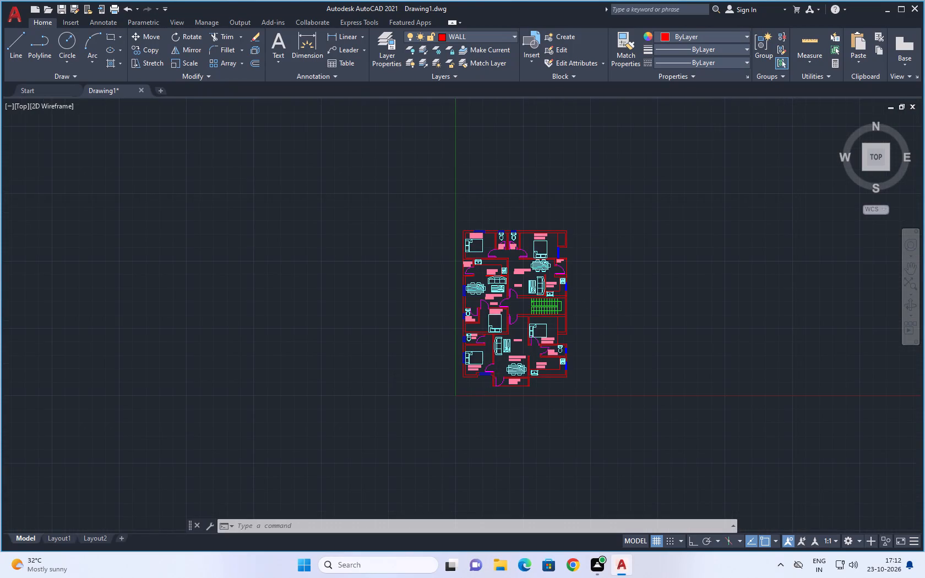
middle_drag(598, 298, 567, 265)
key(Escape)
key(Escape)
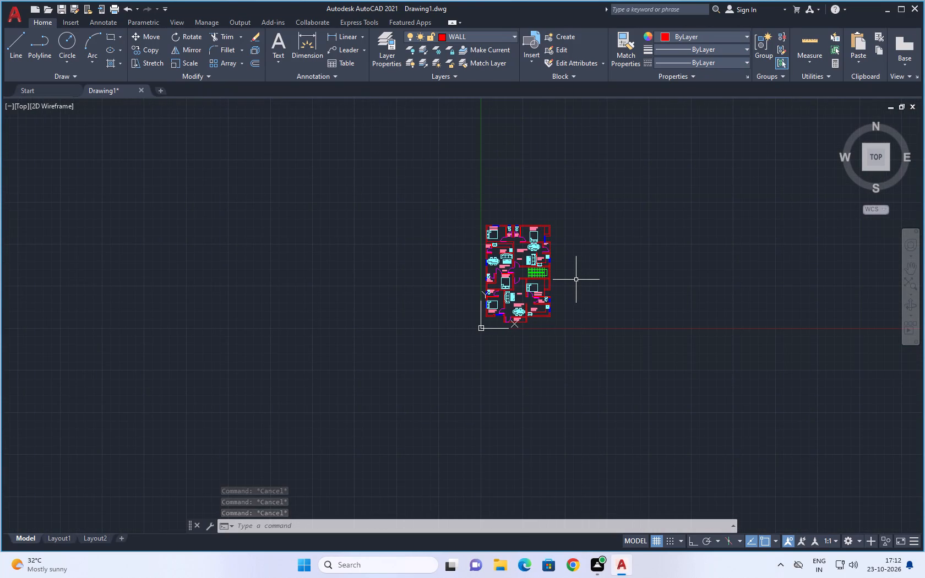
middle_drag(591, 309, 582, 307)
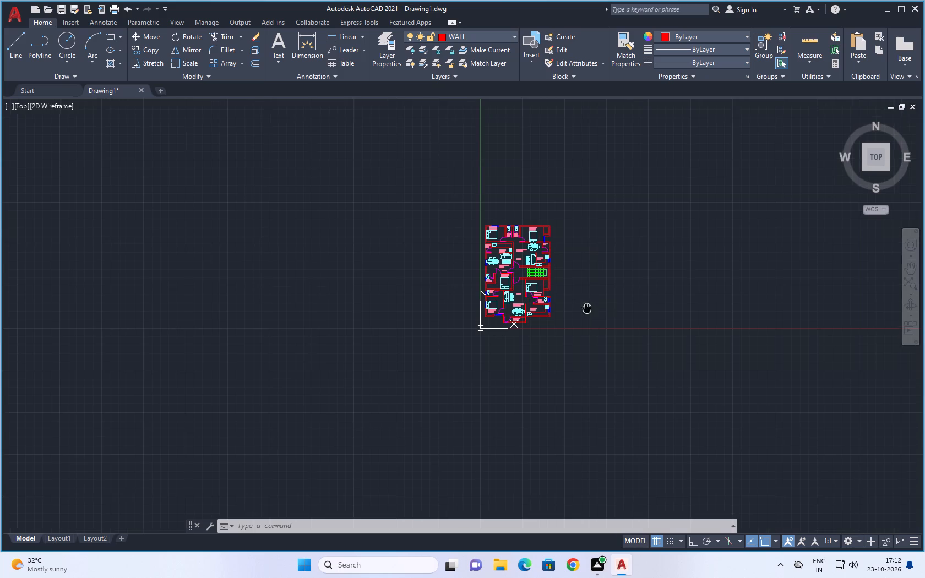
middle_drag(582, 307, 526, 288)
middle_drag(530, 250, 535, 283)
scroll(535, 283, up, 1)
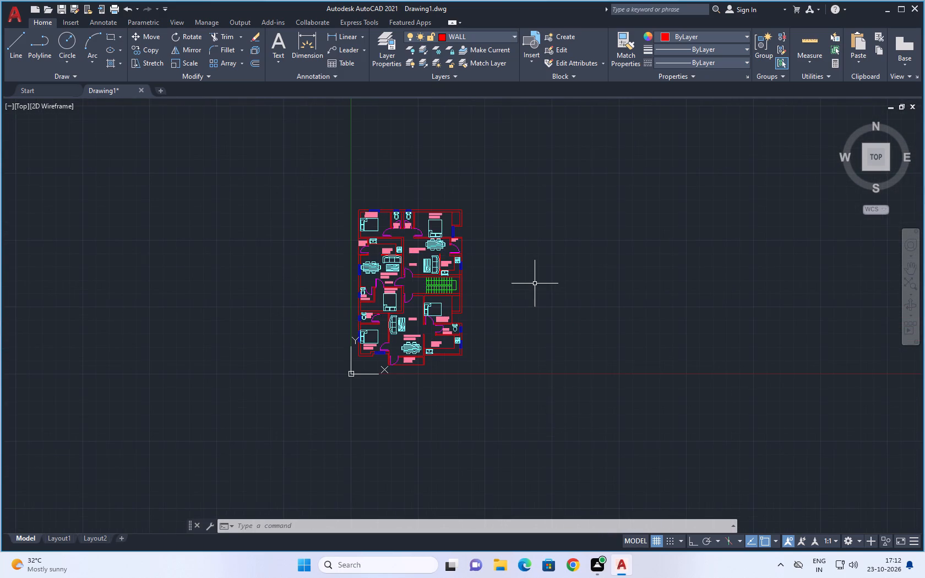
middle_drag(532, 283, 540, 266)
middle_drag(525, 239, 531, 243)
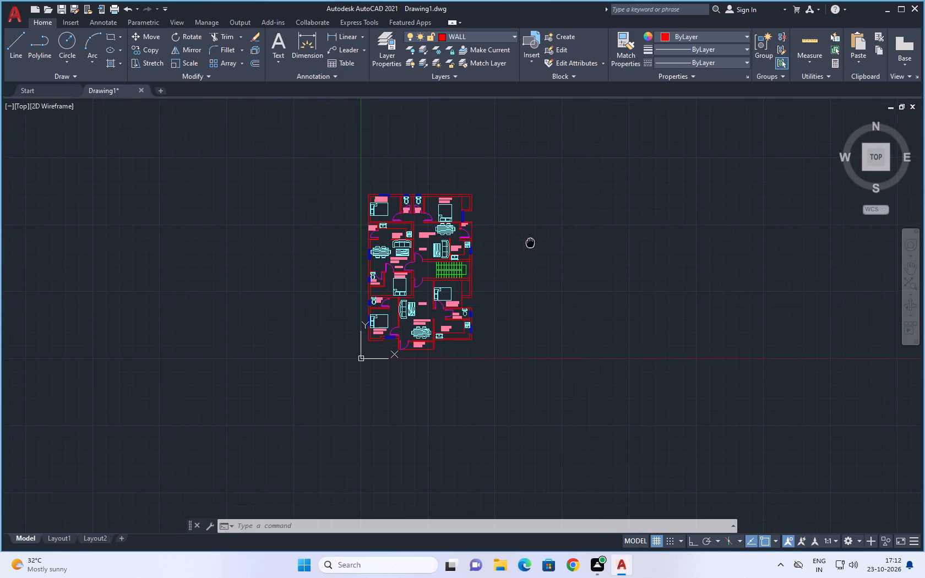
middle_drag(531, 243, 542, 259)
scroll(542, 259, up, 1)
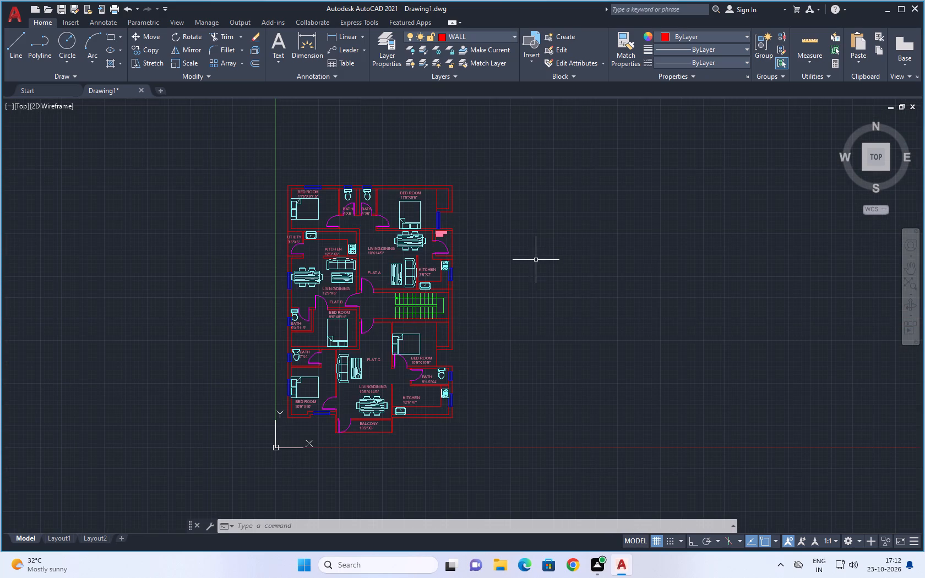
middle_drag(536, 260, 611, 282)
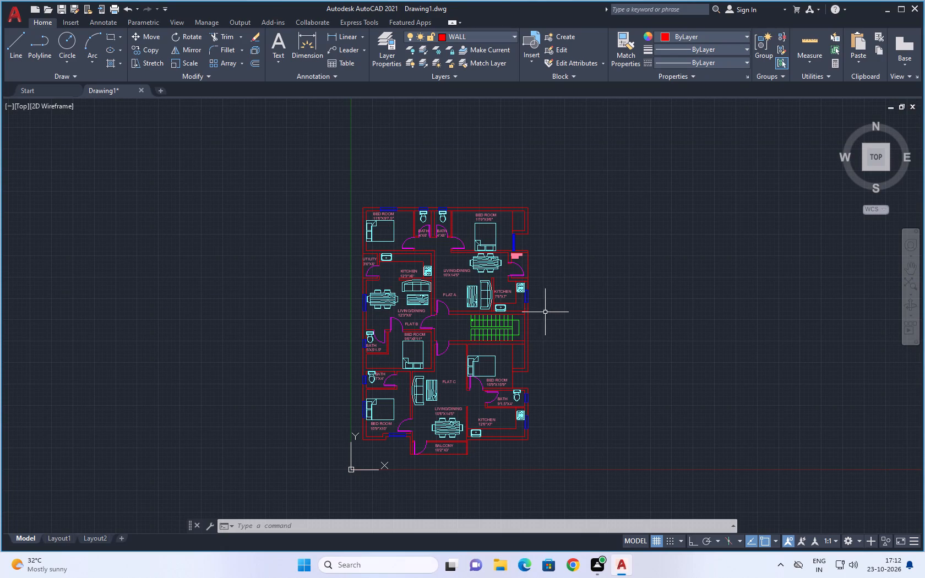
middle_drag(540, 264, 529, 218)
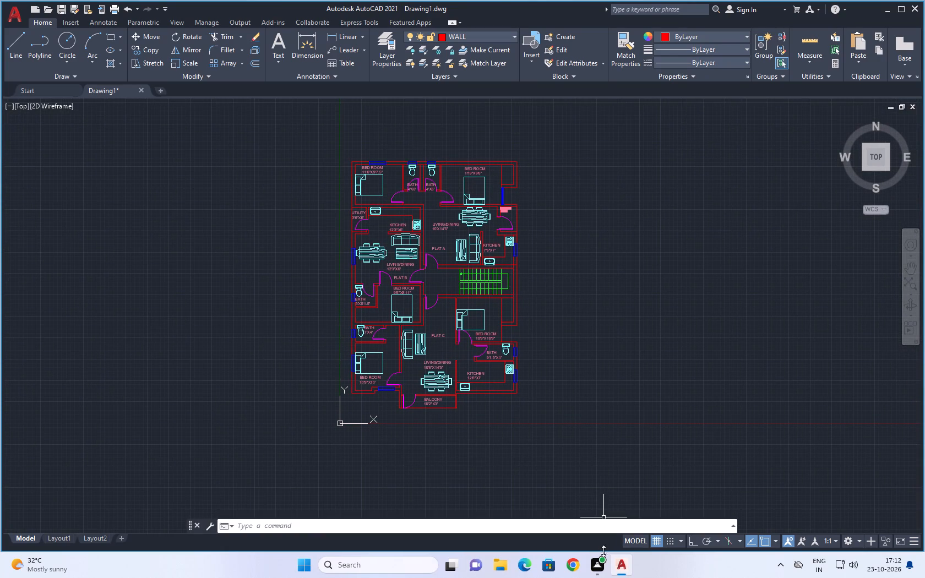
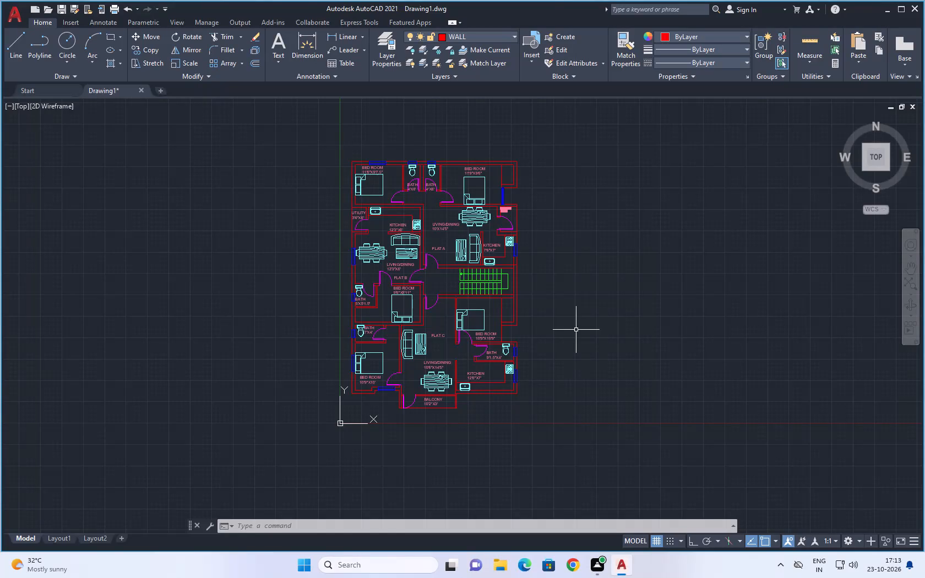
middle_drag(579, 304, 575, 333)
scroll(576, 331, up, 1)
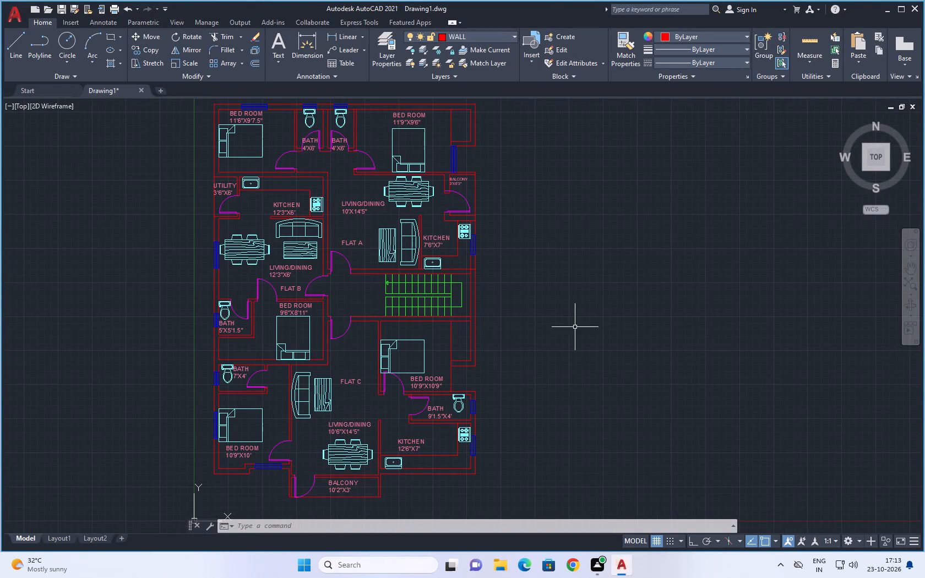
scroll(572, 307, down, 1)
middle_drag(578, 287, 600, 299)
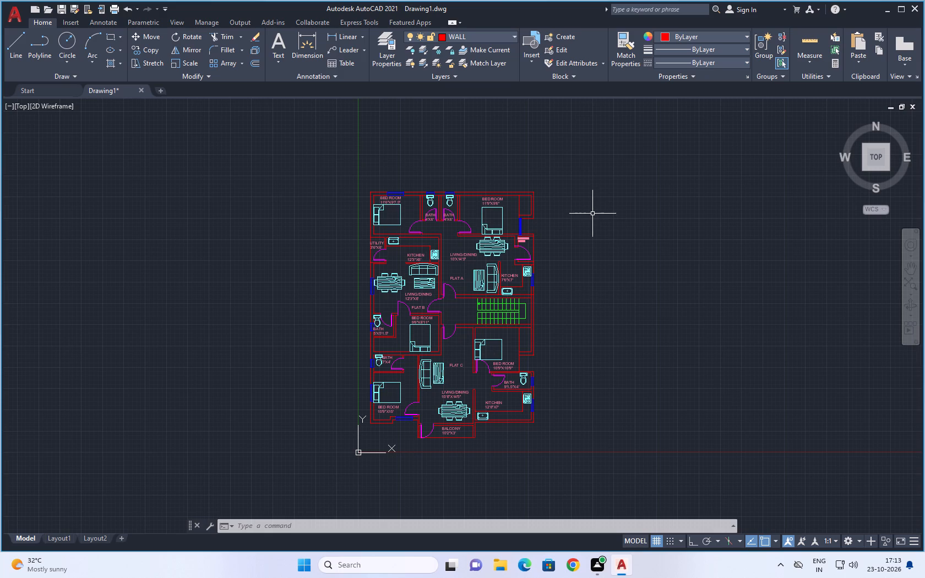
Save the drawing in the Documents folder under the name FUJI 40X60.
key(ctrl+s)
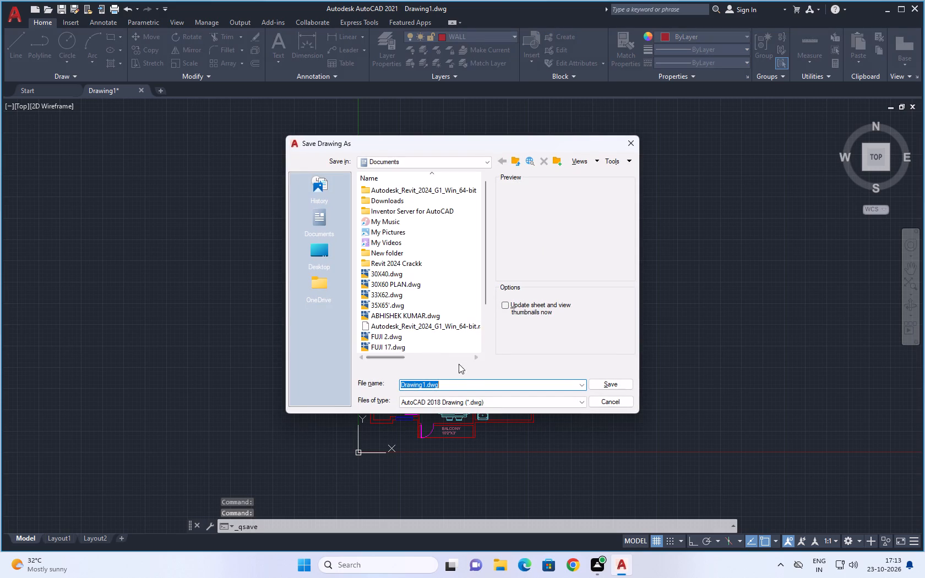
key(BackSpace)
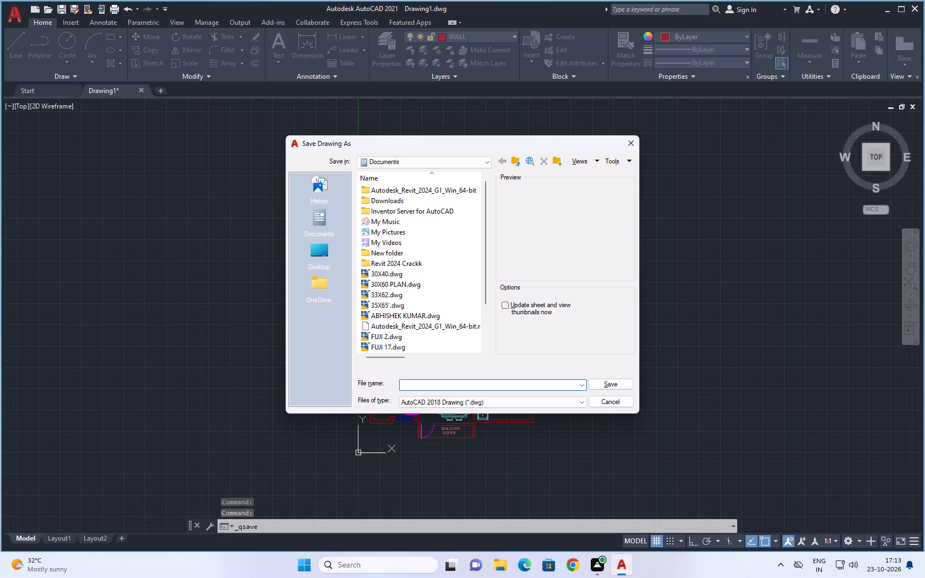
text(FUJI)
key(space)
text(40)
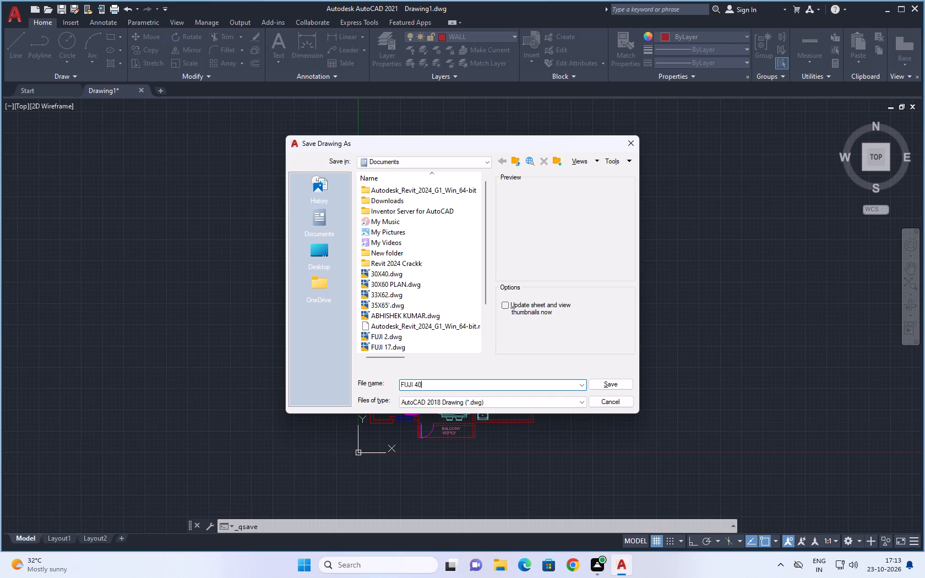
text(X60)
click(597, 384)
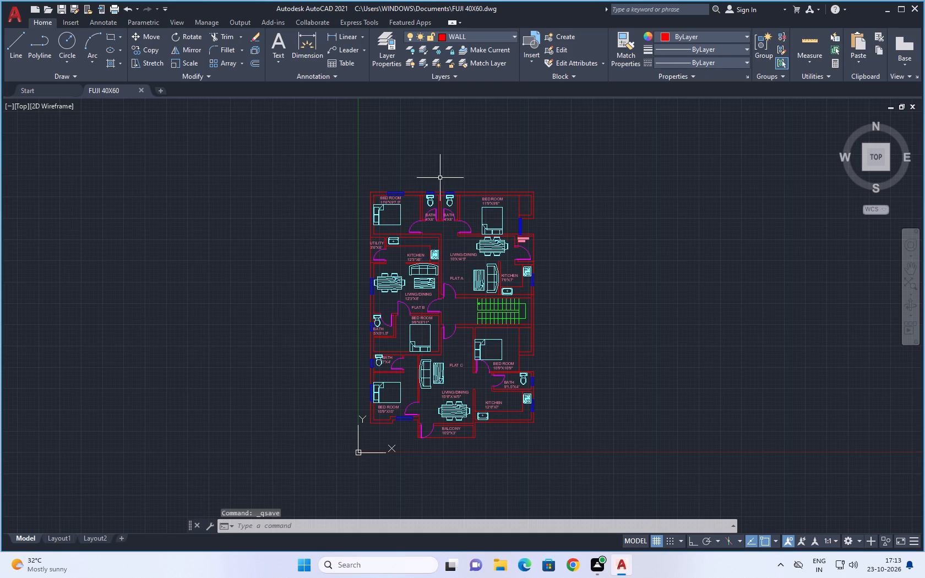
On the TEXT layer, add an aligned dimension across the plan's full width, placed just above the top outer wall.
click(508, 36)
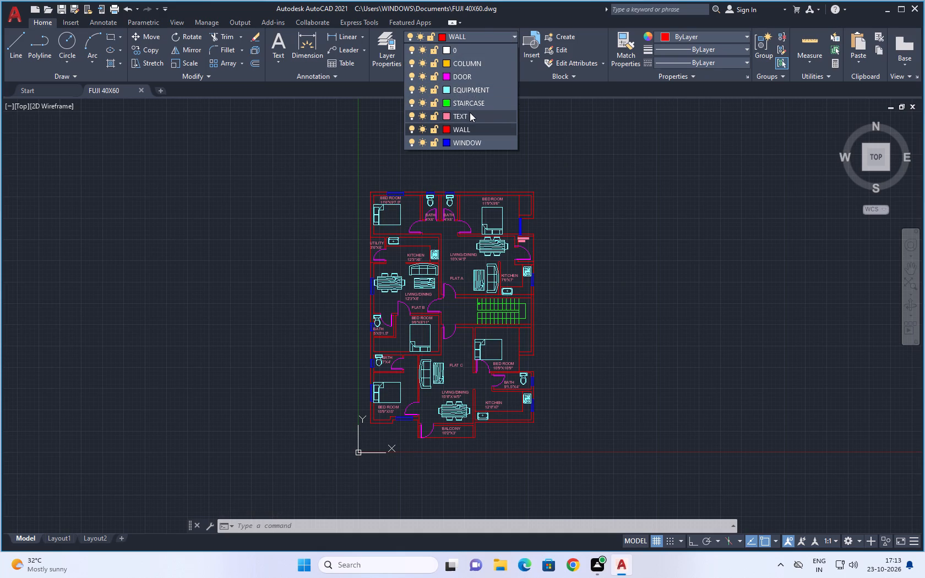
click(470, 112)
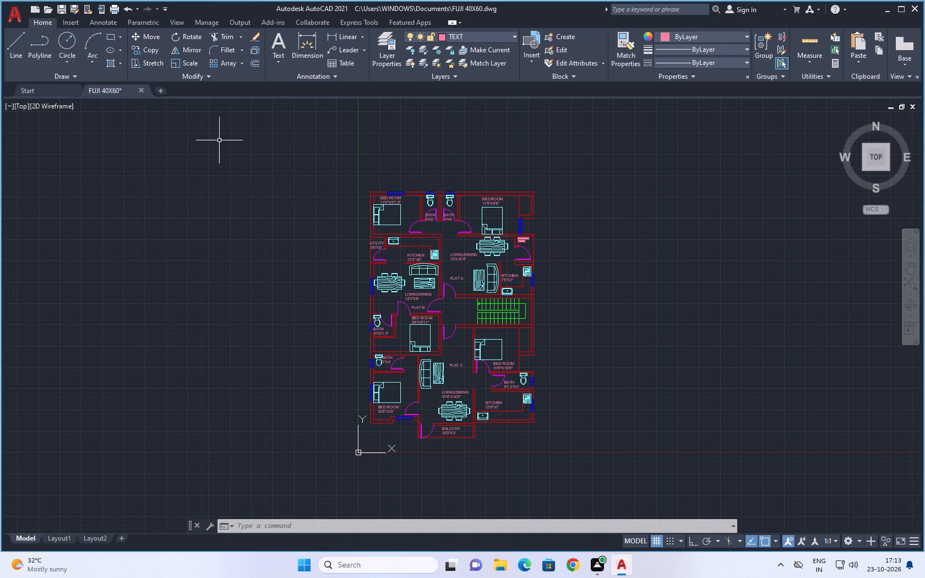
click(360, 35)
click(353, 75)
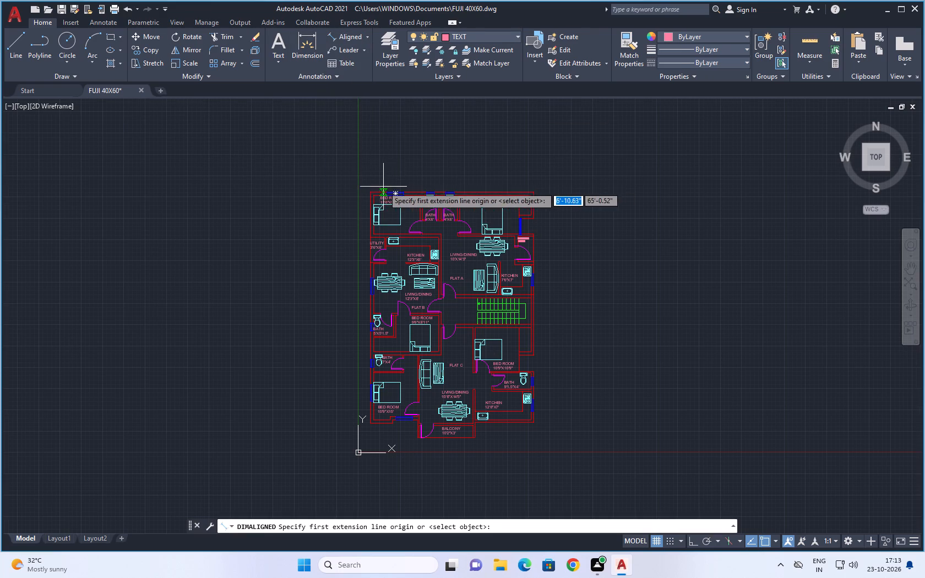
scroll(382, 187, up, 2)
click(350, 199)
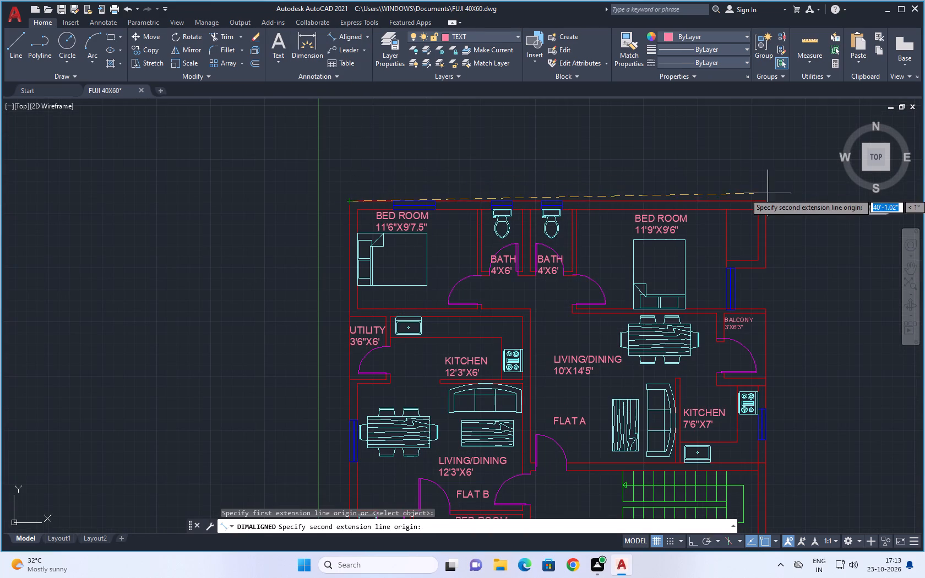
click(766, 201)
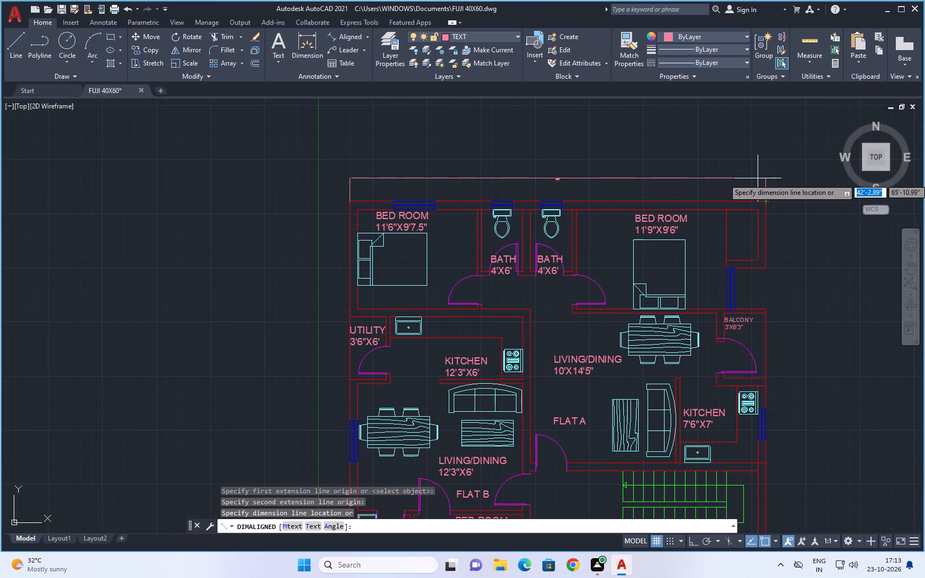
click(756, 178)
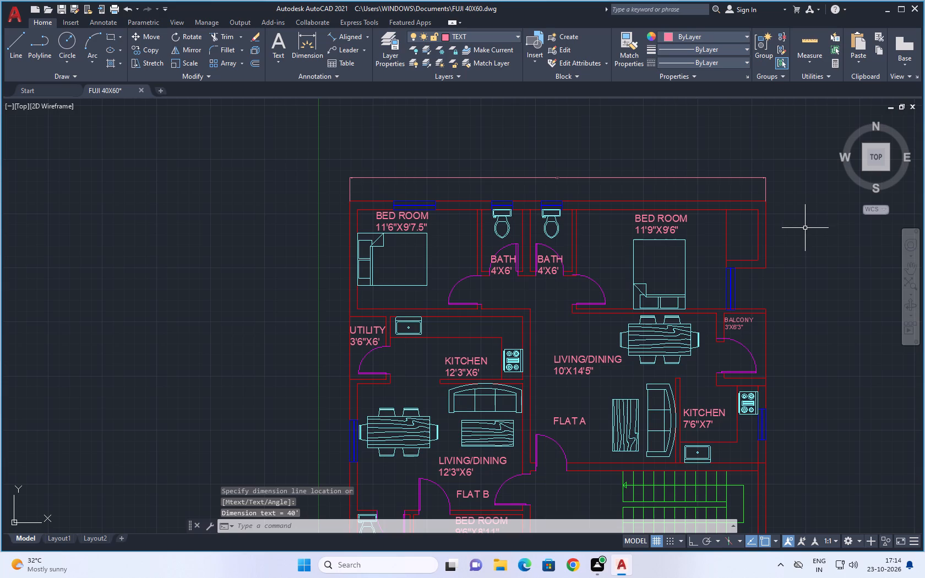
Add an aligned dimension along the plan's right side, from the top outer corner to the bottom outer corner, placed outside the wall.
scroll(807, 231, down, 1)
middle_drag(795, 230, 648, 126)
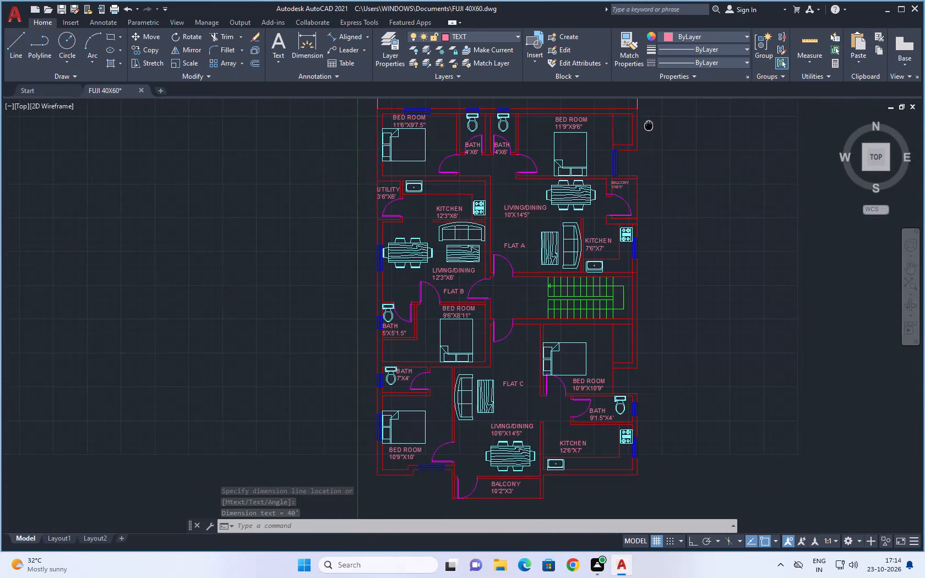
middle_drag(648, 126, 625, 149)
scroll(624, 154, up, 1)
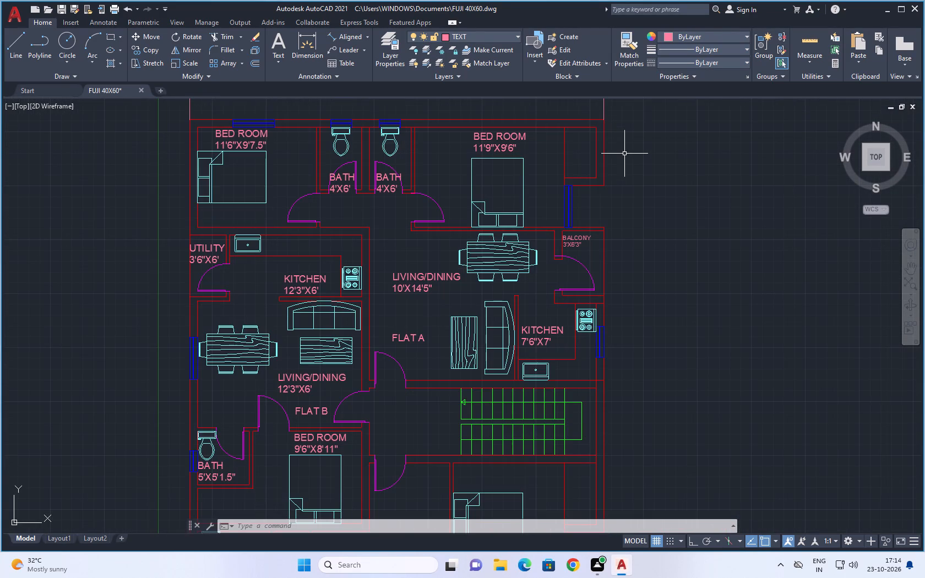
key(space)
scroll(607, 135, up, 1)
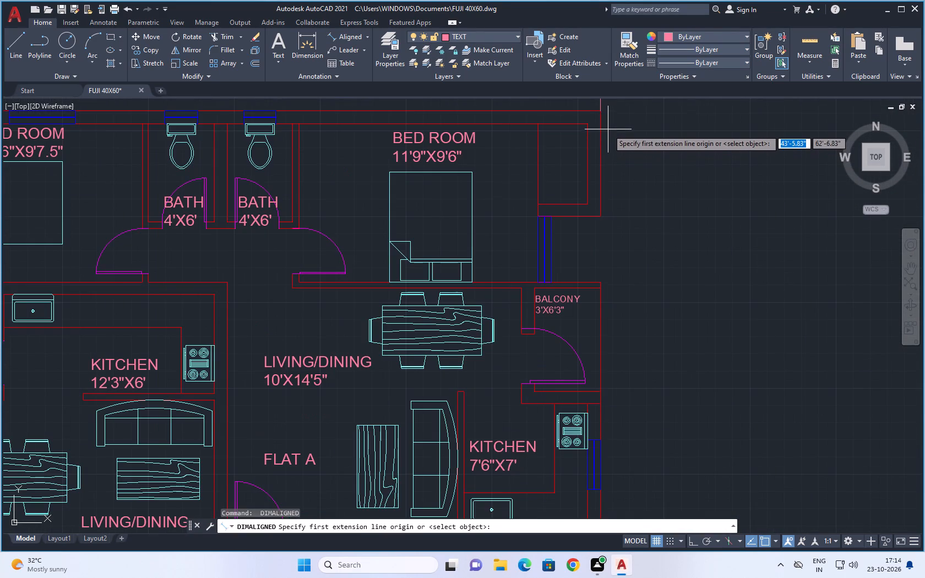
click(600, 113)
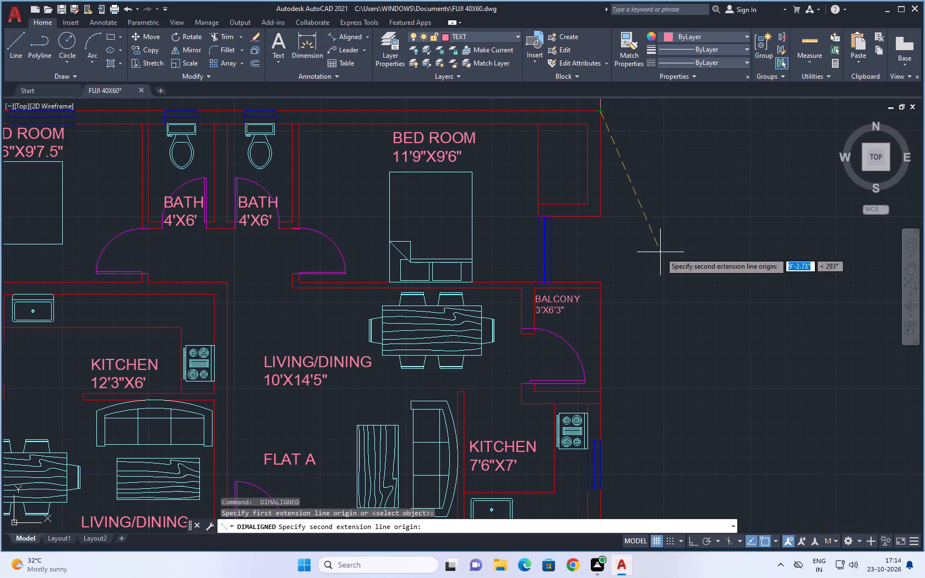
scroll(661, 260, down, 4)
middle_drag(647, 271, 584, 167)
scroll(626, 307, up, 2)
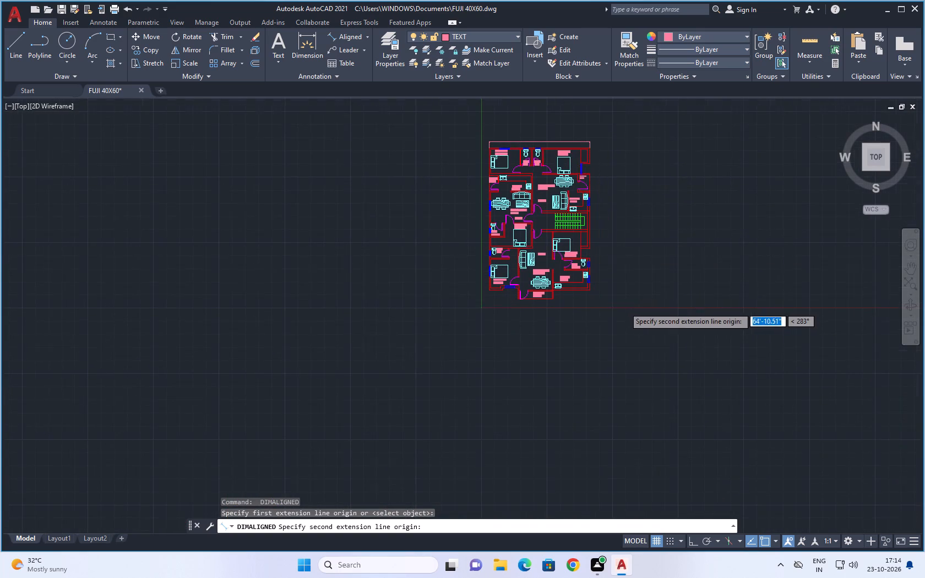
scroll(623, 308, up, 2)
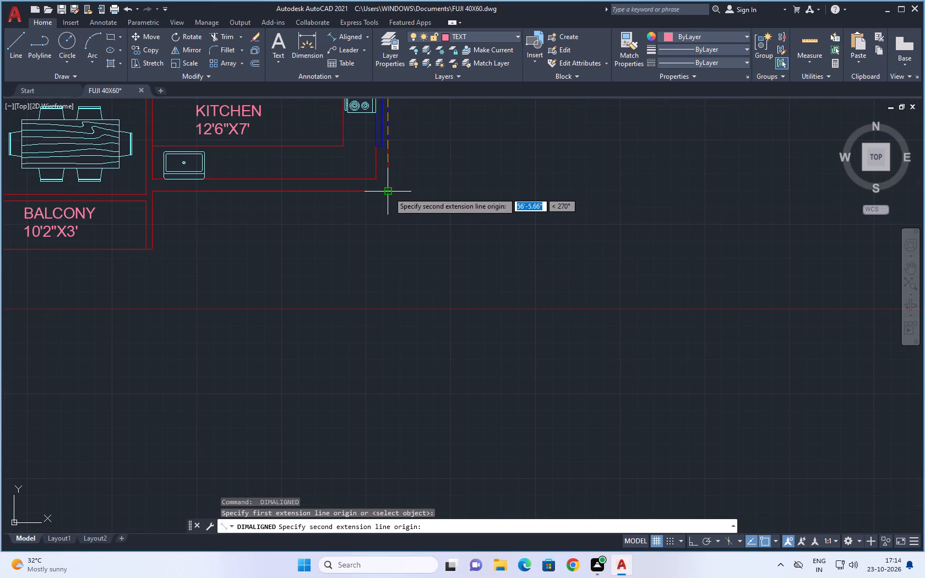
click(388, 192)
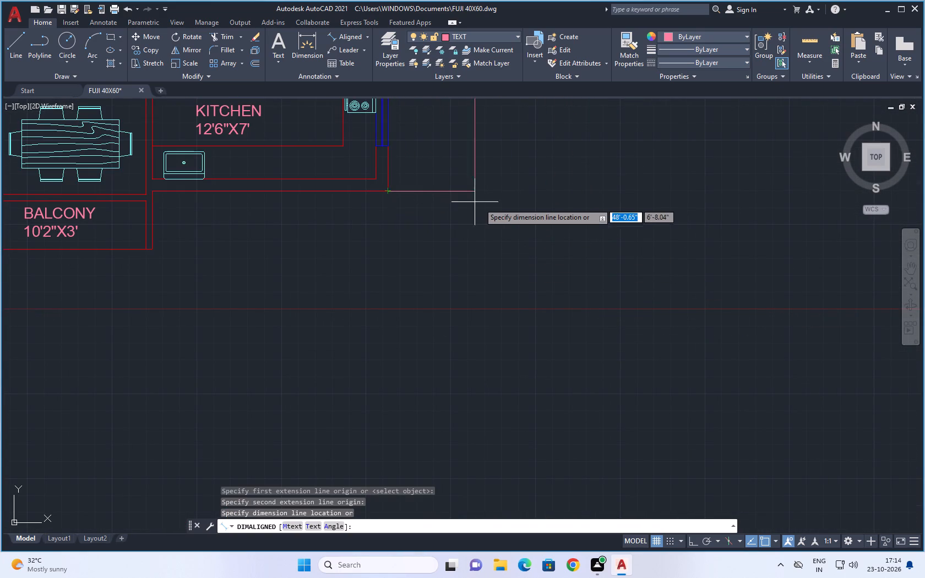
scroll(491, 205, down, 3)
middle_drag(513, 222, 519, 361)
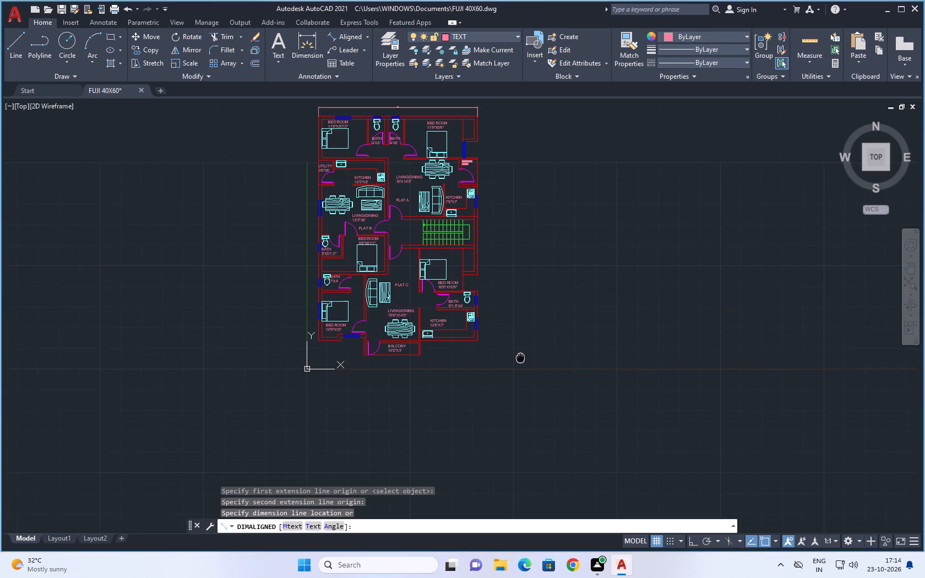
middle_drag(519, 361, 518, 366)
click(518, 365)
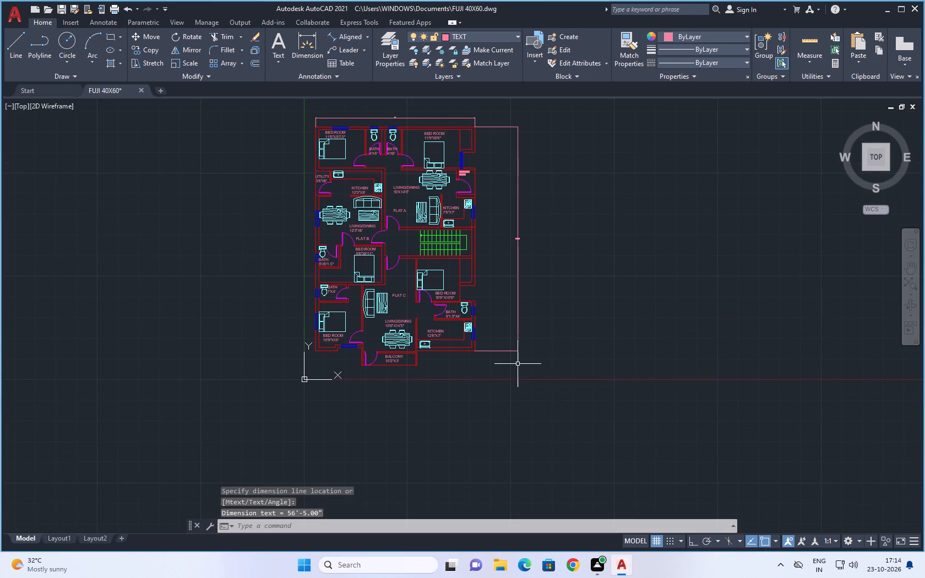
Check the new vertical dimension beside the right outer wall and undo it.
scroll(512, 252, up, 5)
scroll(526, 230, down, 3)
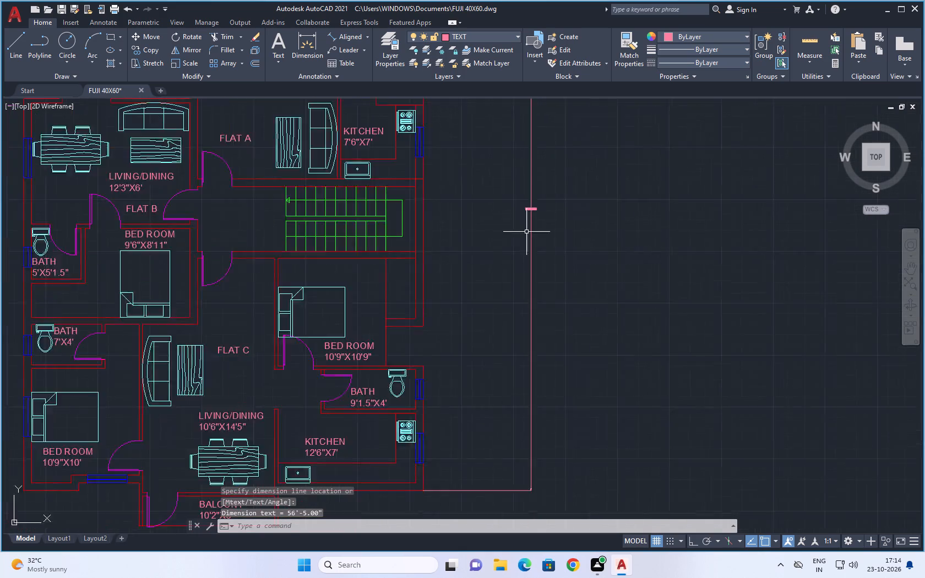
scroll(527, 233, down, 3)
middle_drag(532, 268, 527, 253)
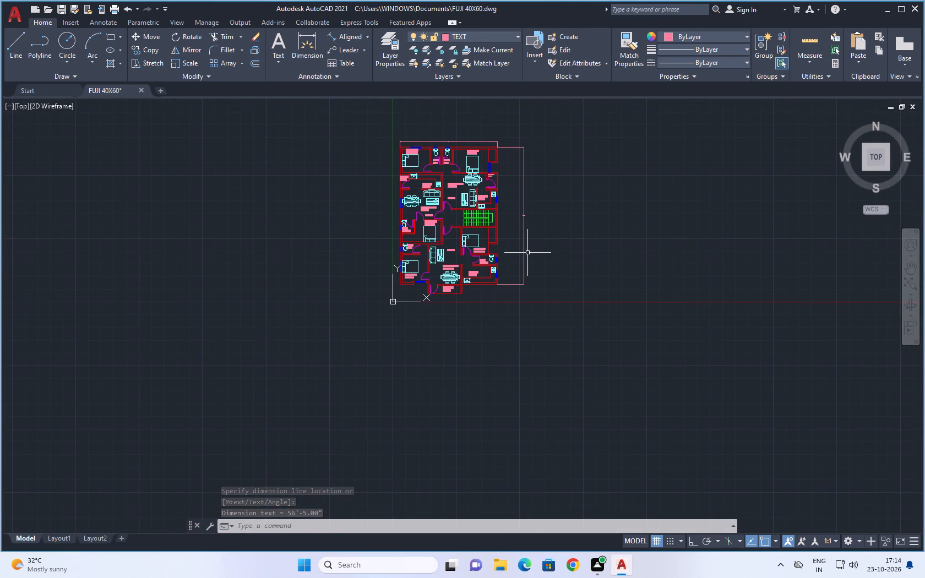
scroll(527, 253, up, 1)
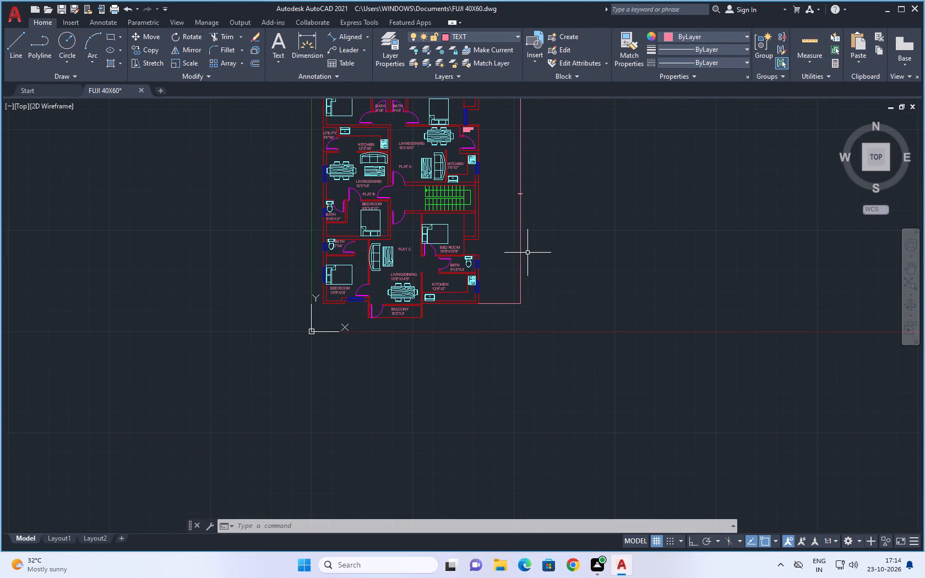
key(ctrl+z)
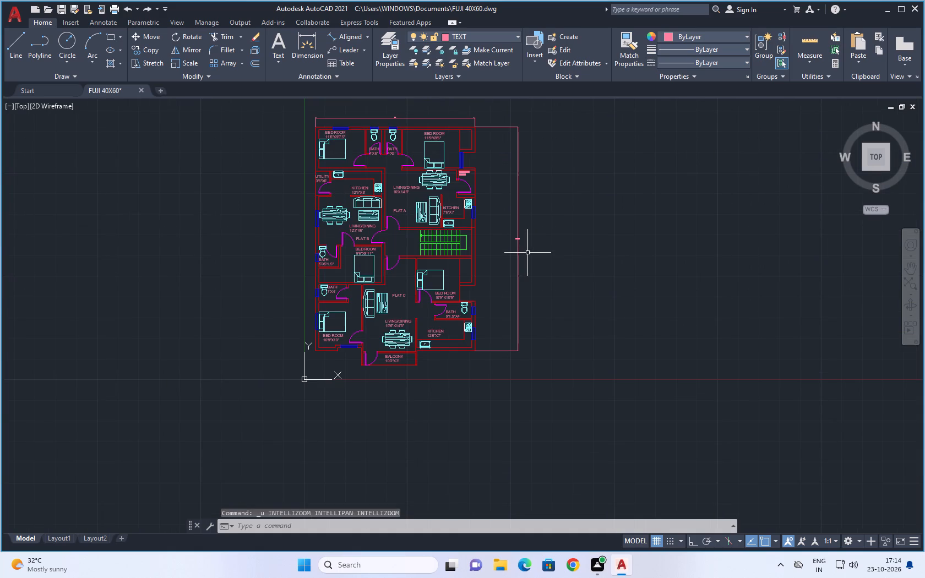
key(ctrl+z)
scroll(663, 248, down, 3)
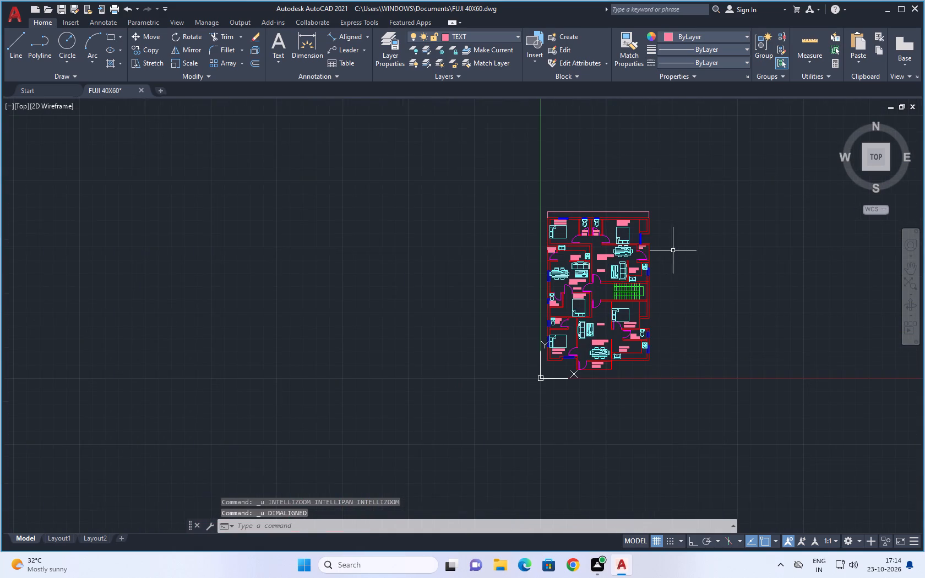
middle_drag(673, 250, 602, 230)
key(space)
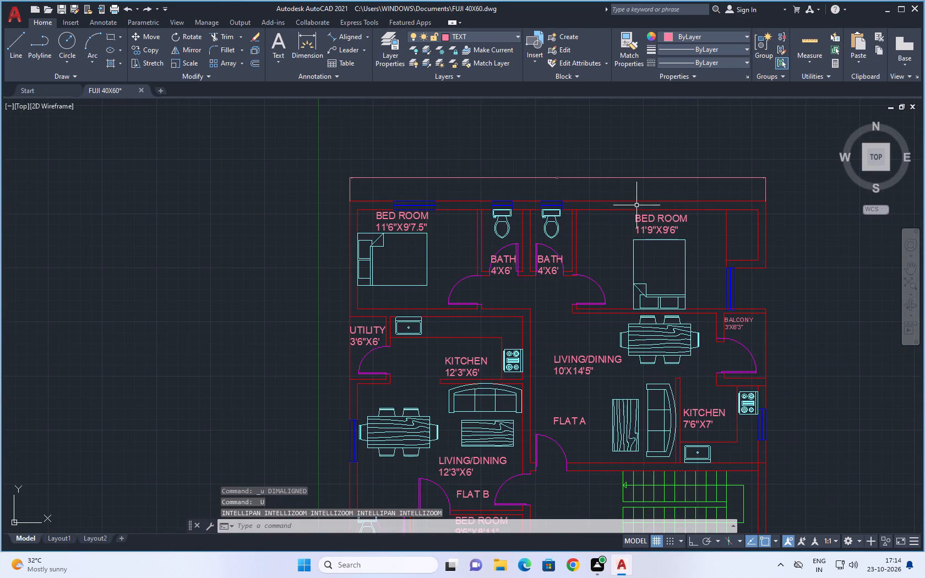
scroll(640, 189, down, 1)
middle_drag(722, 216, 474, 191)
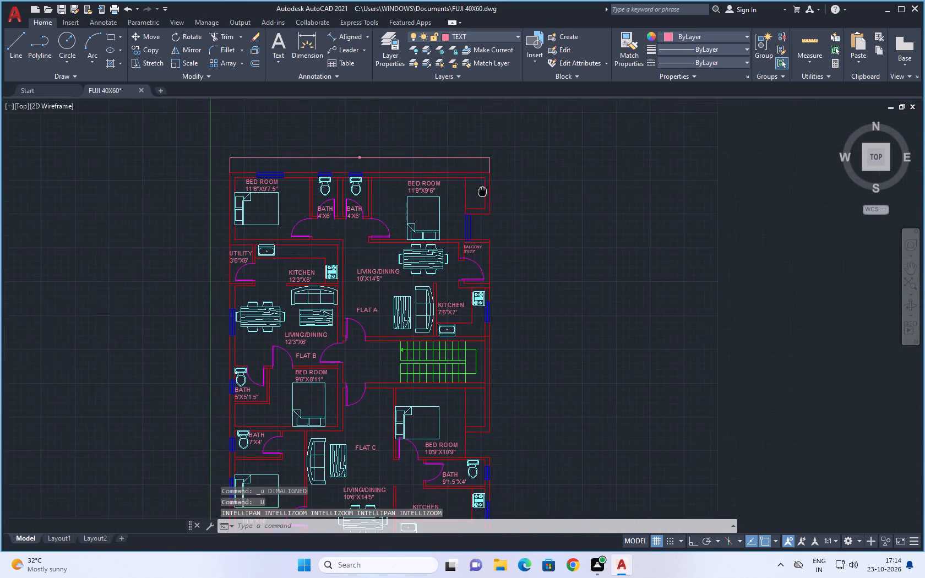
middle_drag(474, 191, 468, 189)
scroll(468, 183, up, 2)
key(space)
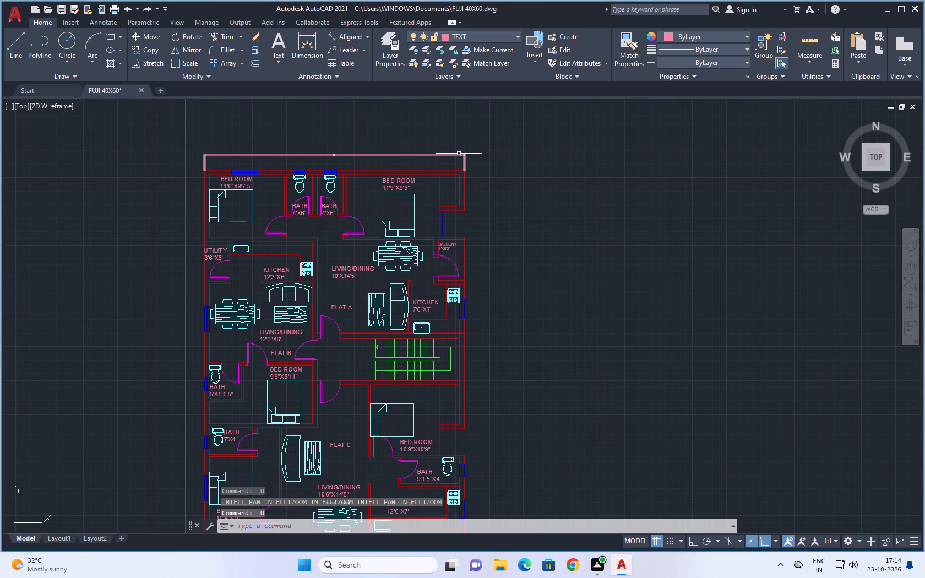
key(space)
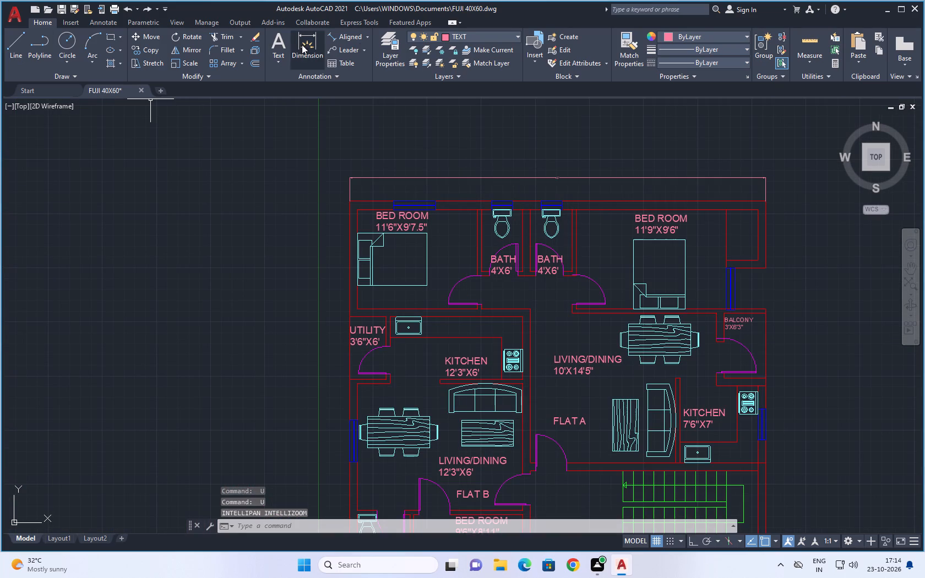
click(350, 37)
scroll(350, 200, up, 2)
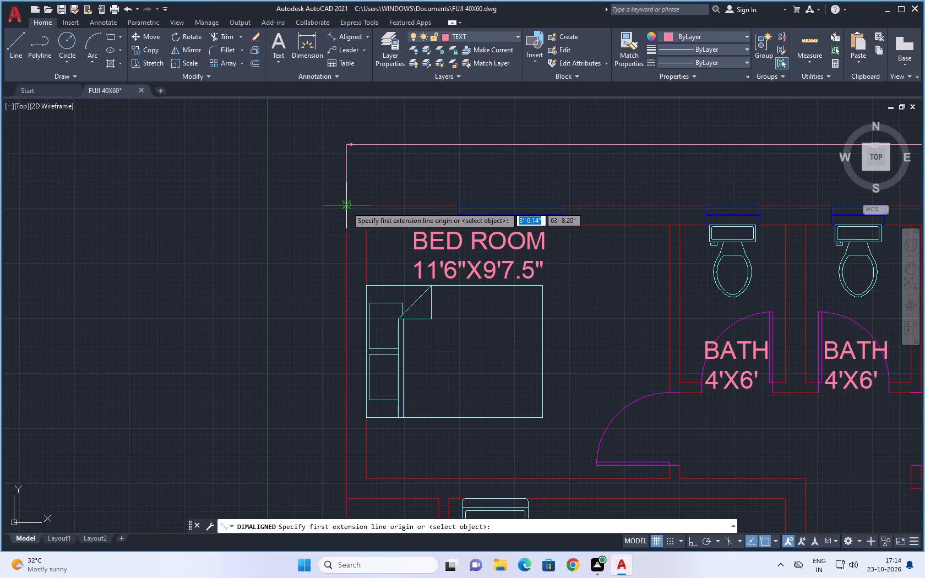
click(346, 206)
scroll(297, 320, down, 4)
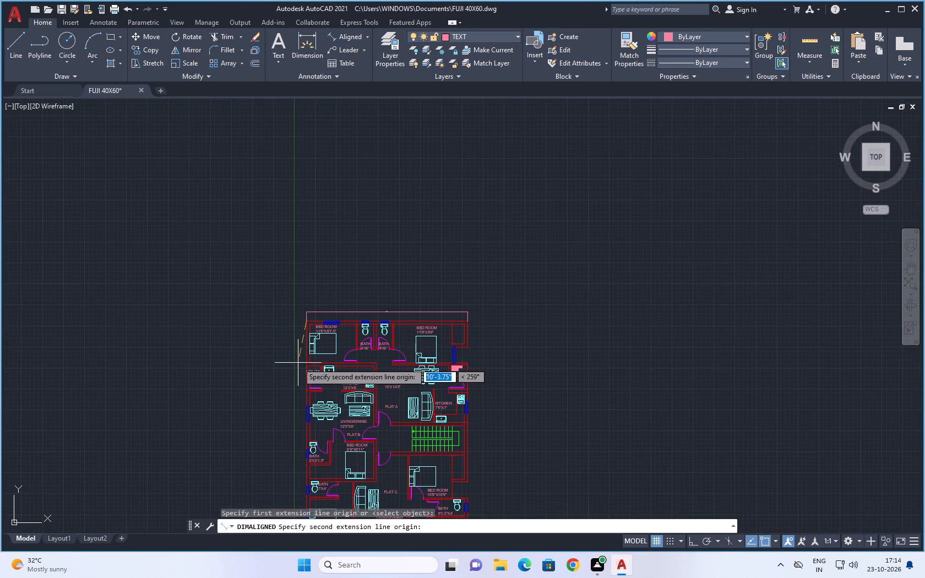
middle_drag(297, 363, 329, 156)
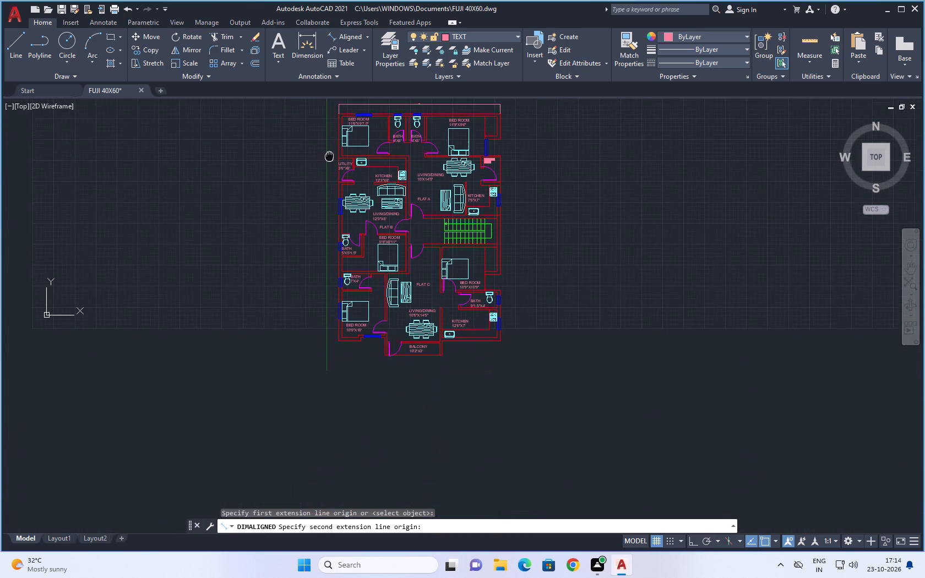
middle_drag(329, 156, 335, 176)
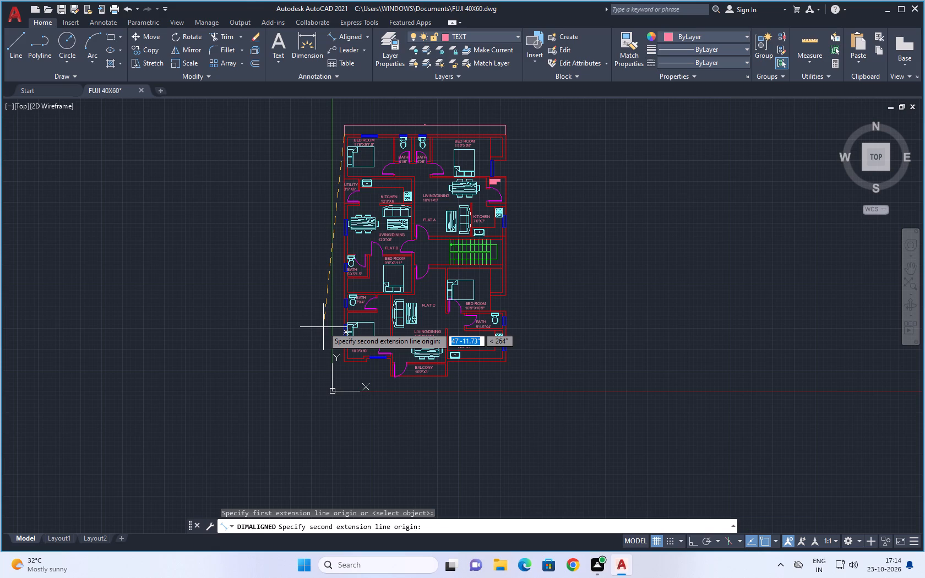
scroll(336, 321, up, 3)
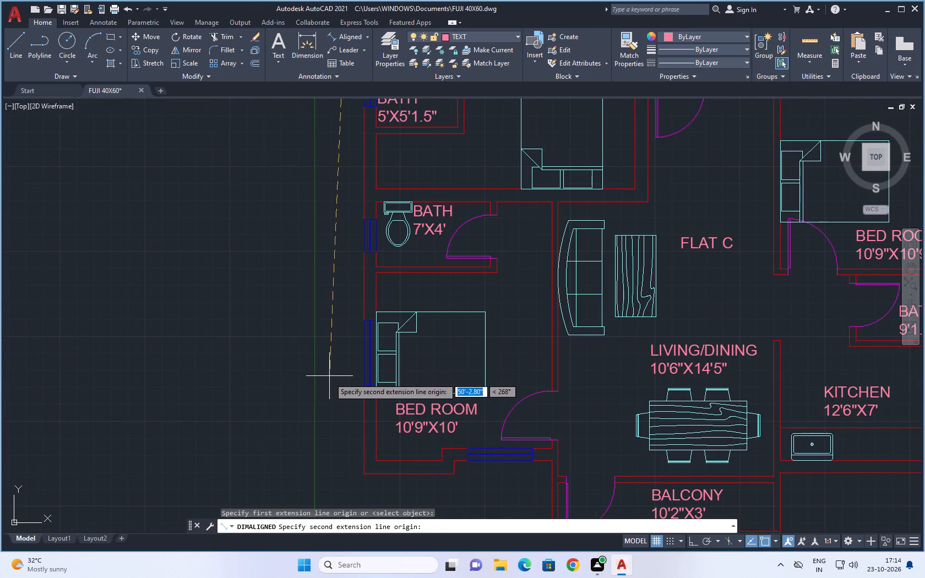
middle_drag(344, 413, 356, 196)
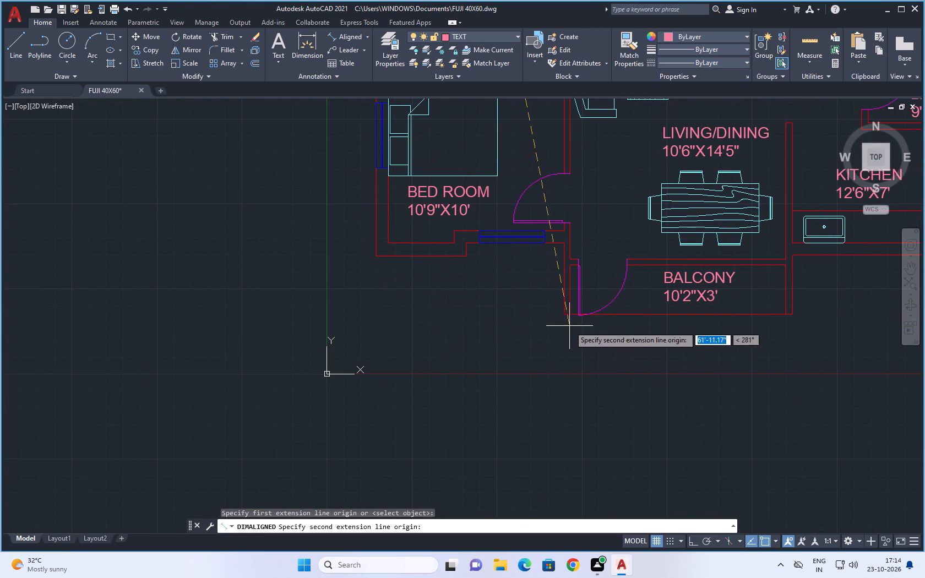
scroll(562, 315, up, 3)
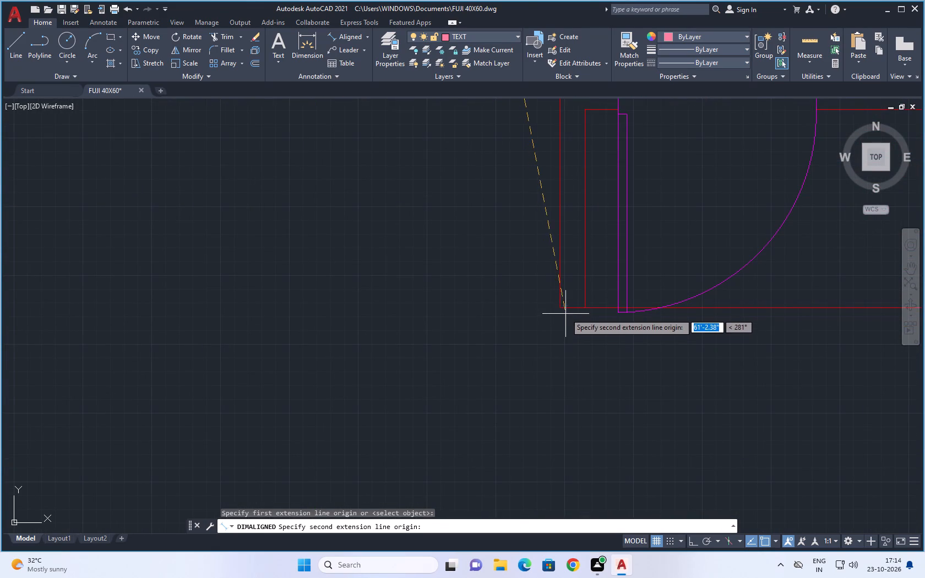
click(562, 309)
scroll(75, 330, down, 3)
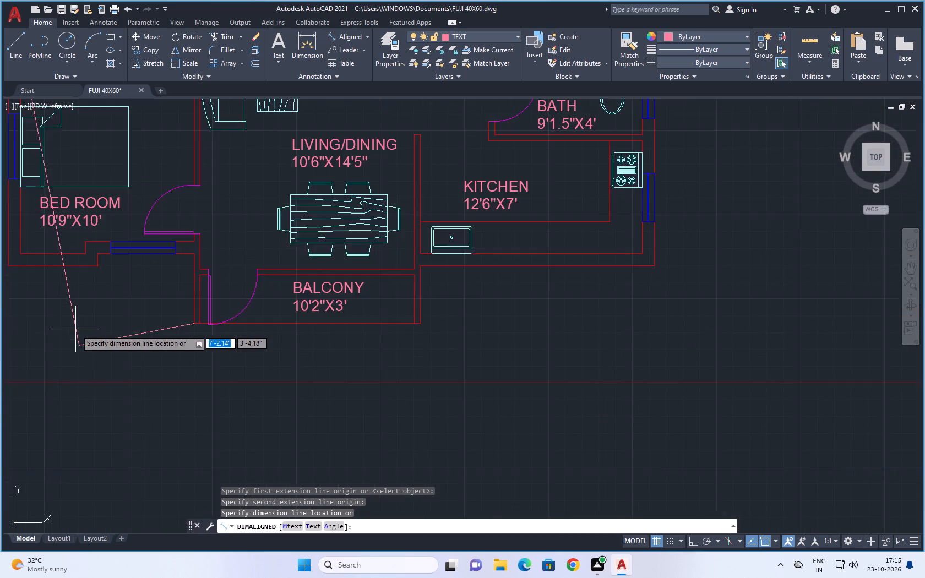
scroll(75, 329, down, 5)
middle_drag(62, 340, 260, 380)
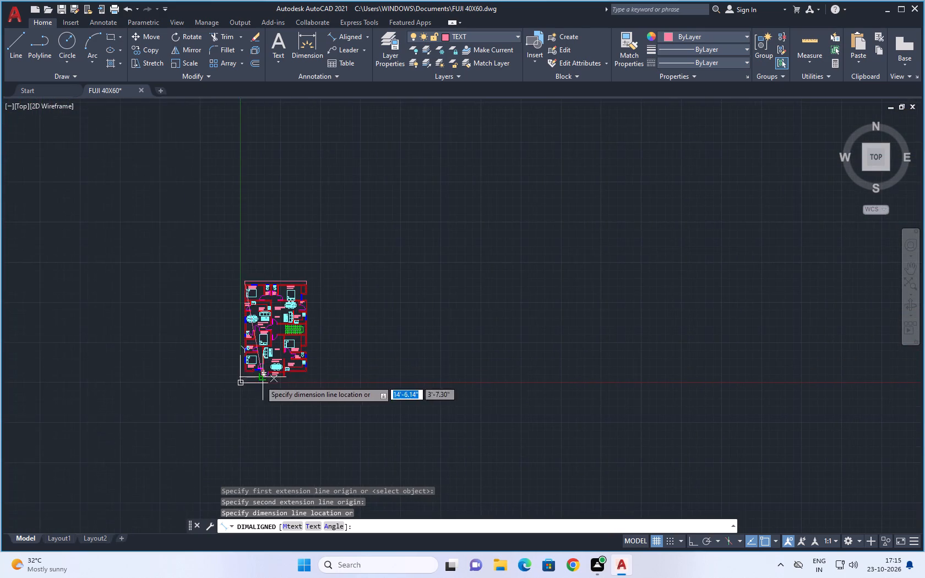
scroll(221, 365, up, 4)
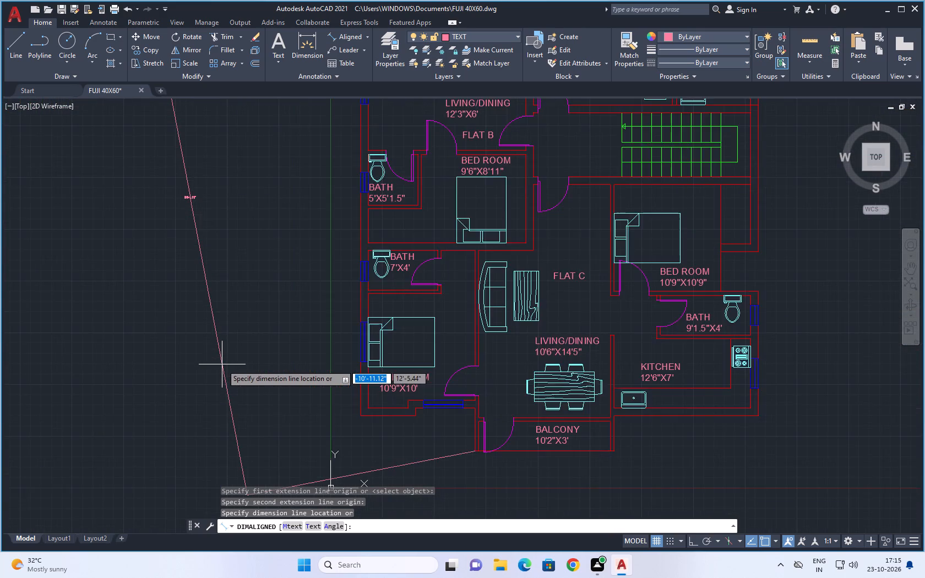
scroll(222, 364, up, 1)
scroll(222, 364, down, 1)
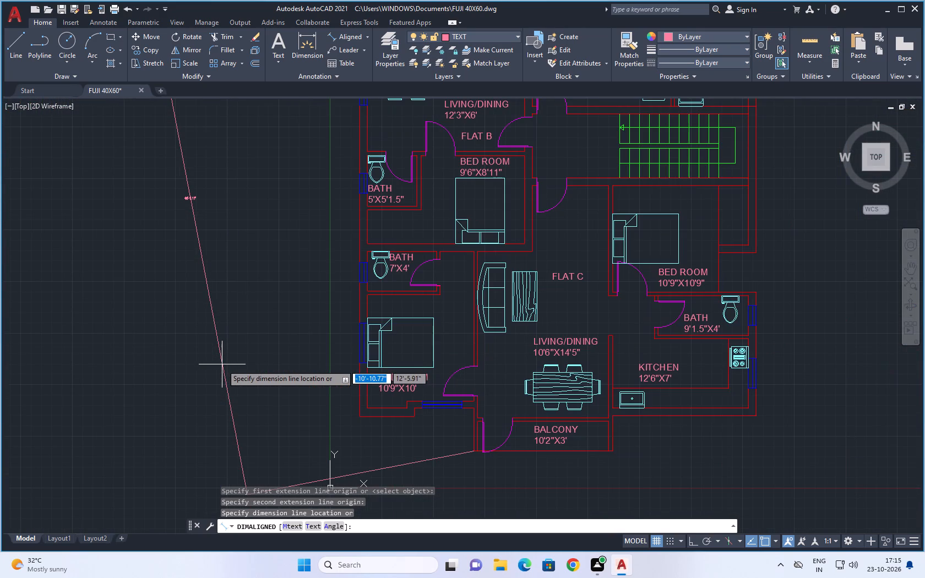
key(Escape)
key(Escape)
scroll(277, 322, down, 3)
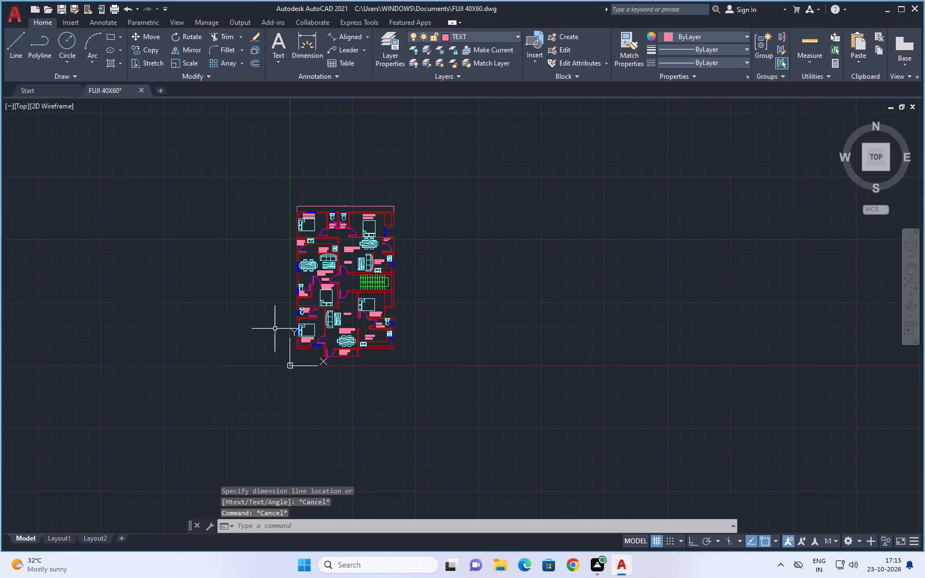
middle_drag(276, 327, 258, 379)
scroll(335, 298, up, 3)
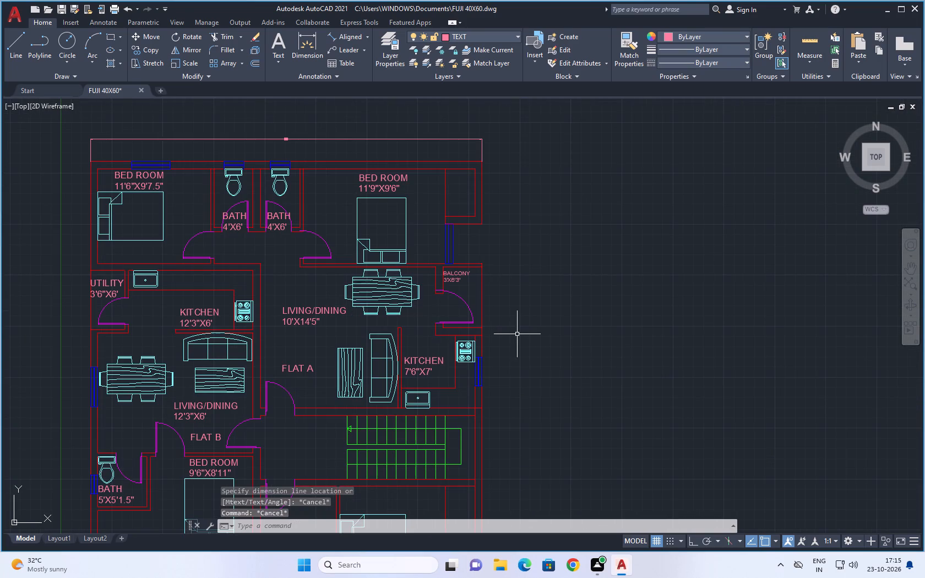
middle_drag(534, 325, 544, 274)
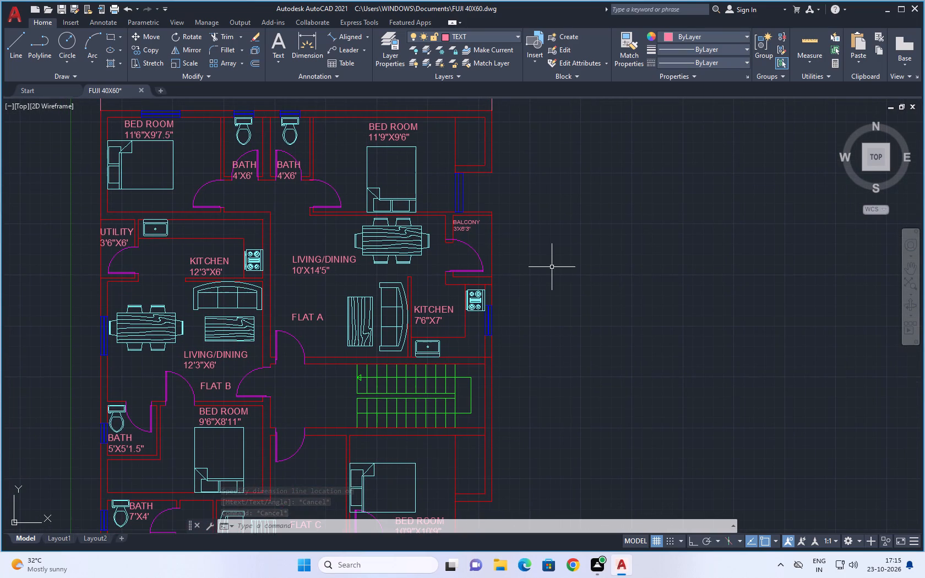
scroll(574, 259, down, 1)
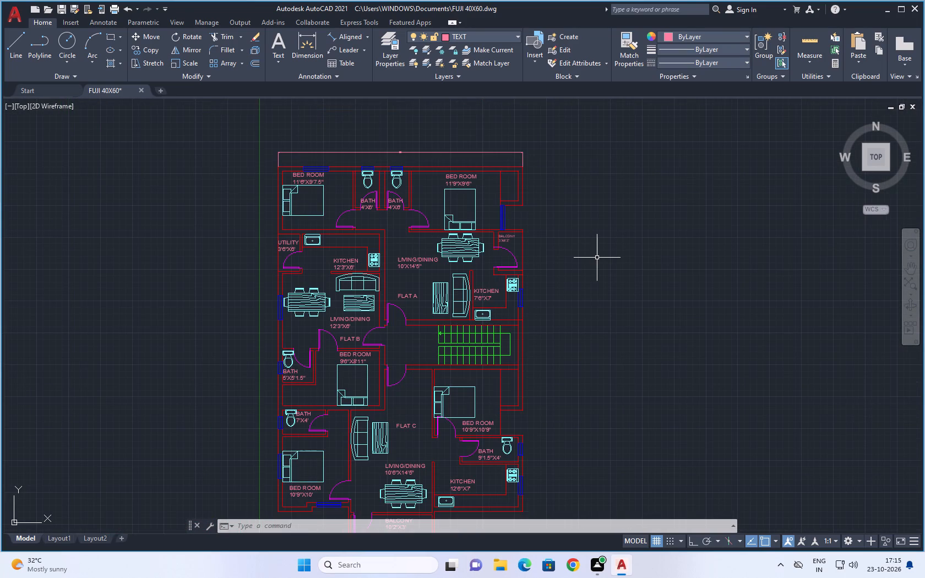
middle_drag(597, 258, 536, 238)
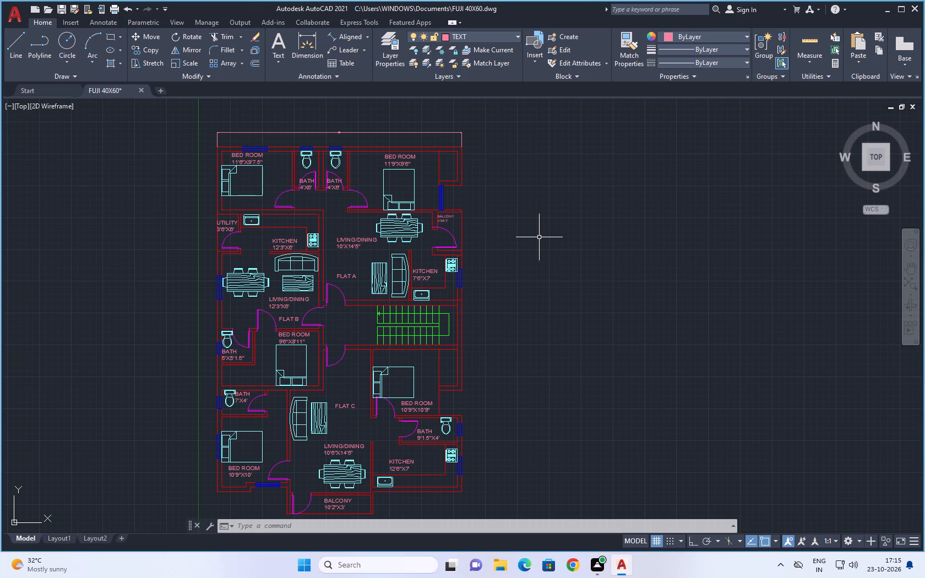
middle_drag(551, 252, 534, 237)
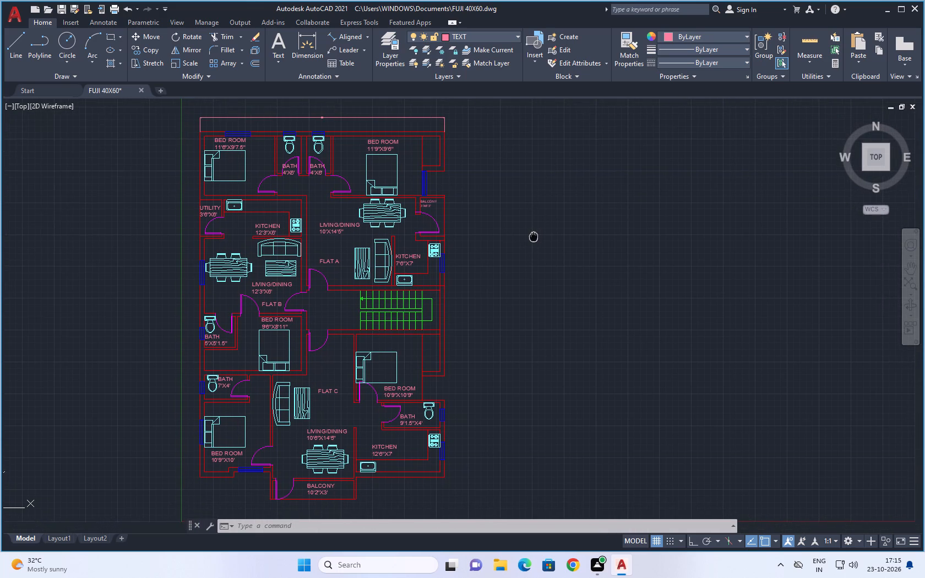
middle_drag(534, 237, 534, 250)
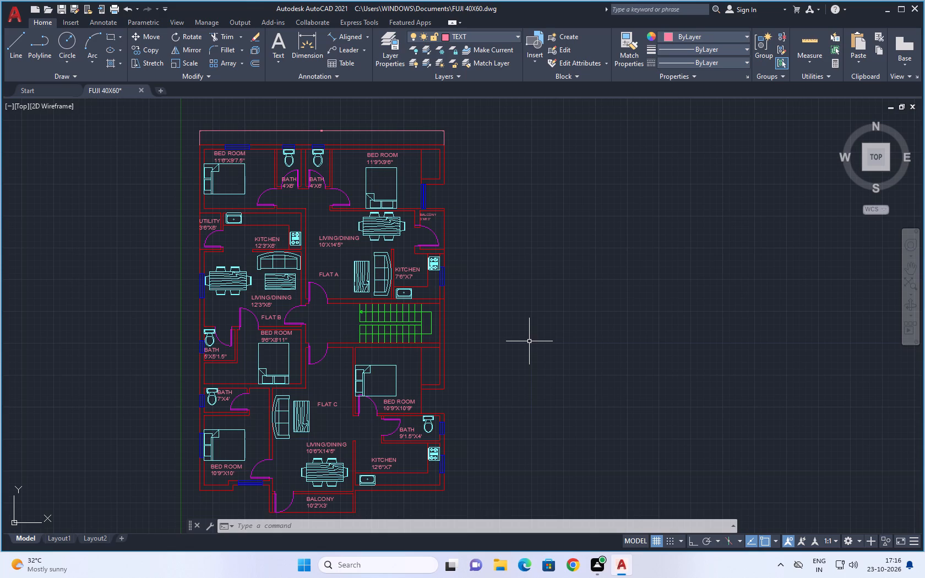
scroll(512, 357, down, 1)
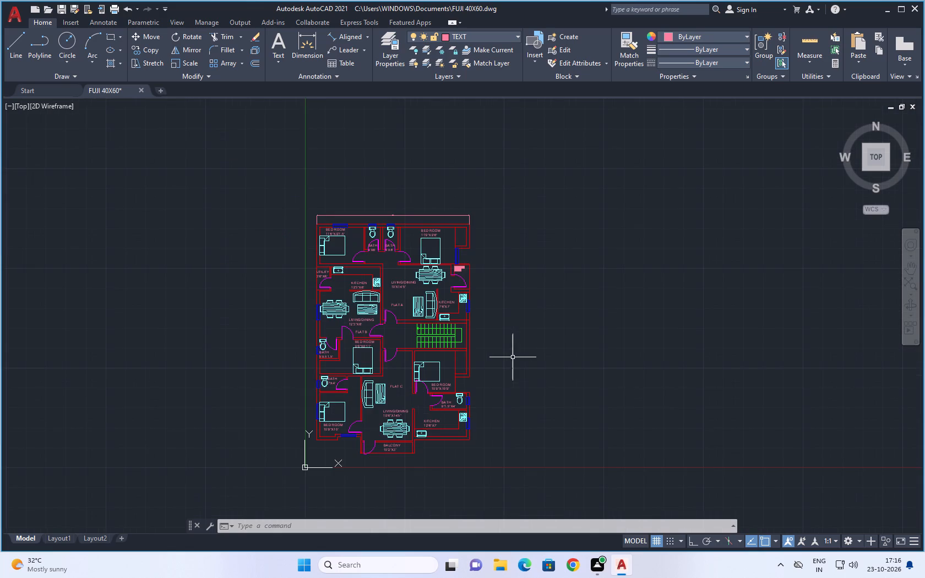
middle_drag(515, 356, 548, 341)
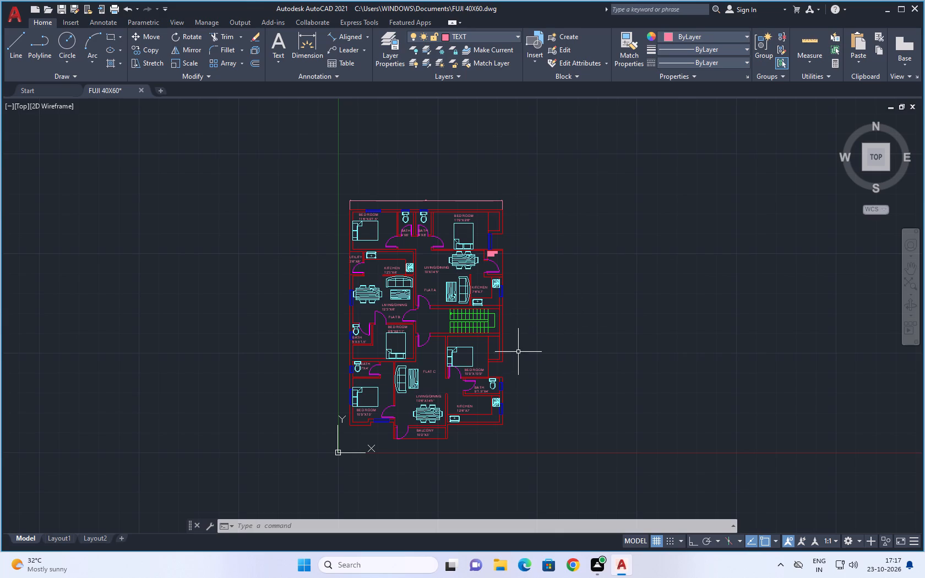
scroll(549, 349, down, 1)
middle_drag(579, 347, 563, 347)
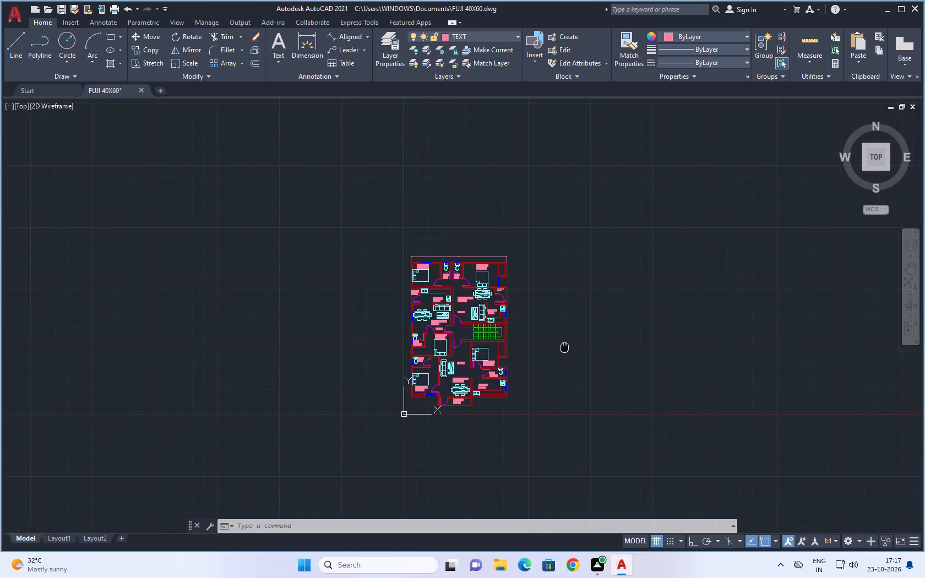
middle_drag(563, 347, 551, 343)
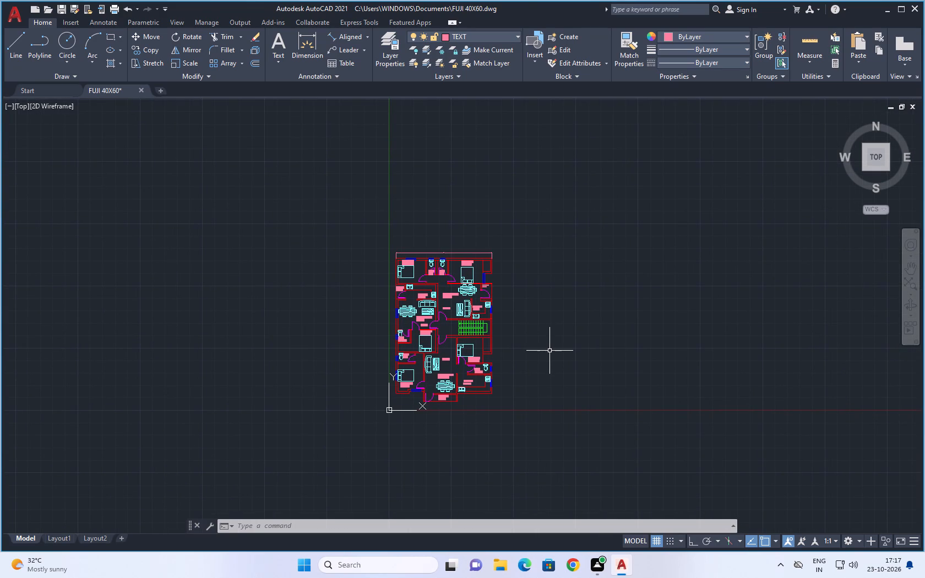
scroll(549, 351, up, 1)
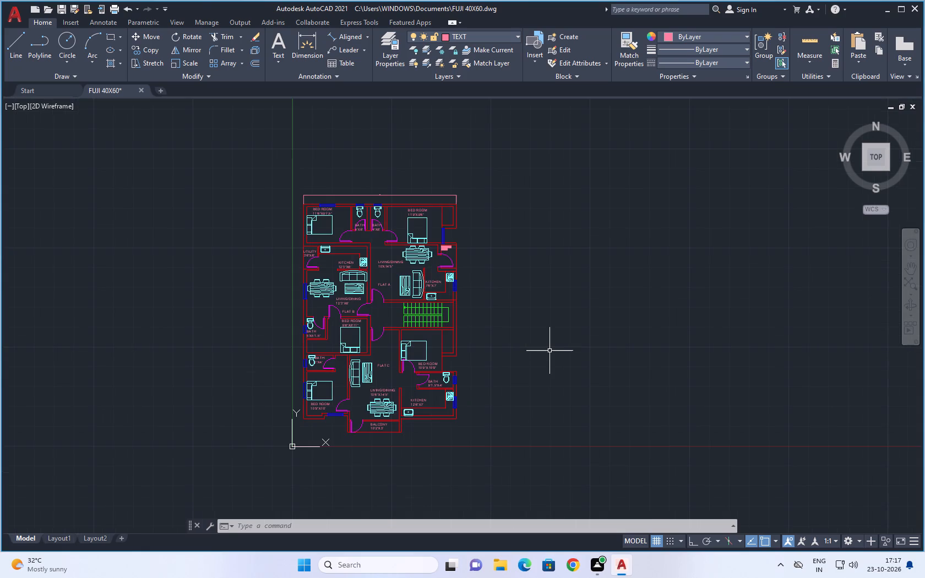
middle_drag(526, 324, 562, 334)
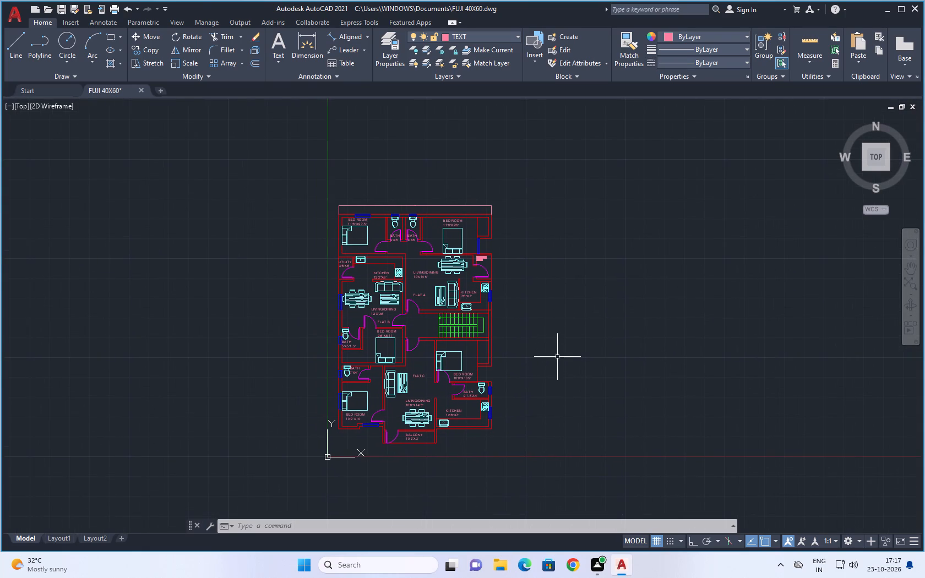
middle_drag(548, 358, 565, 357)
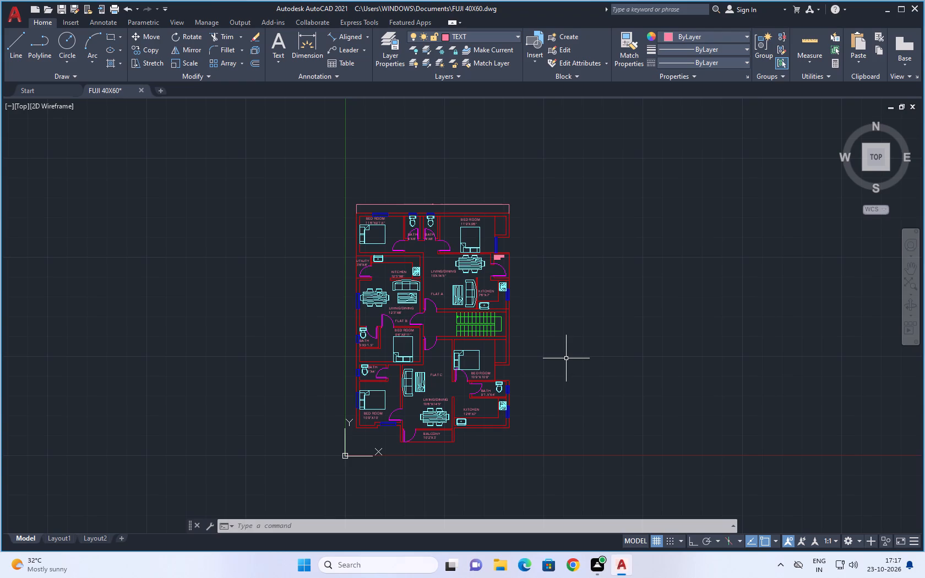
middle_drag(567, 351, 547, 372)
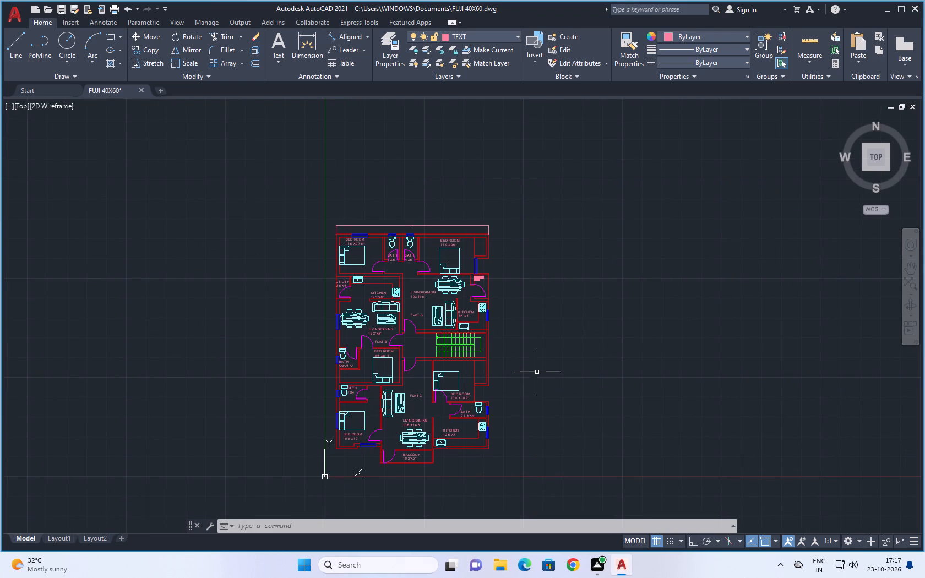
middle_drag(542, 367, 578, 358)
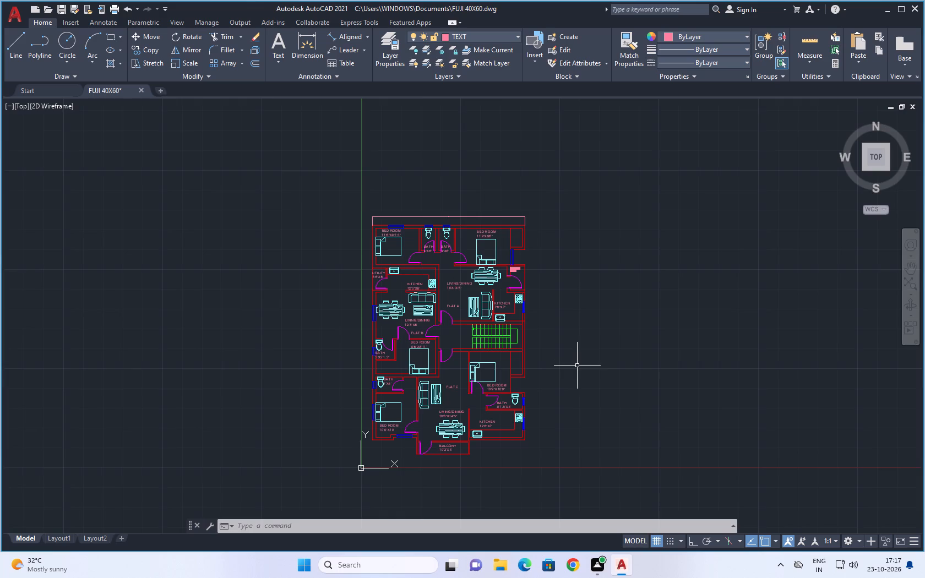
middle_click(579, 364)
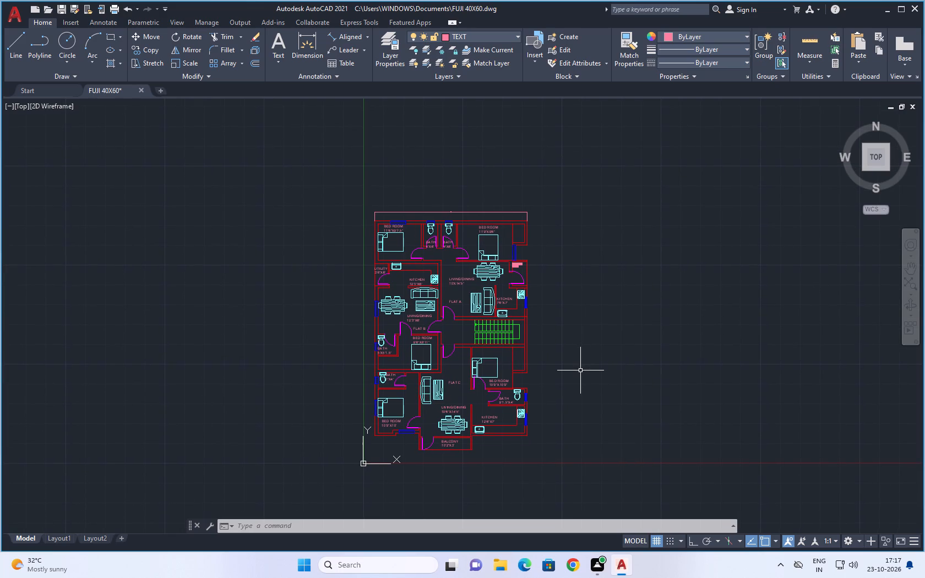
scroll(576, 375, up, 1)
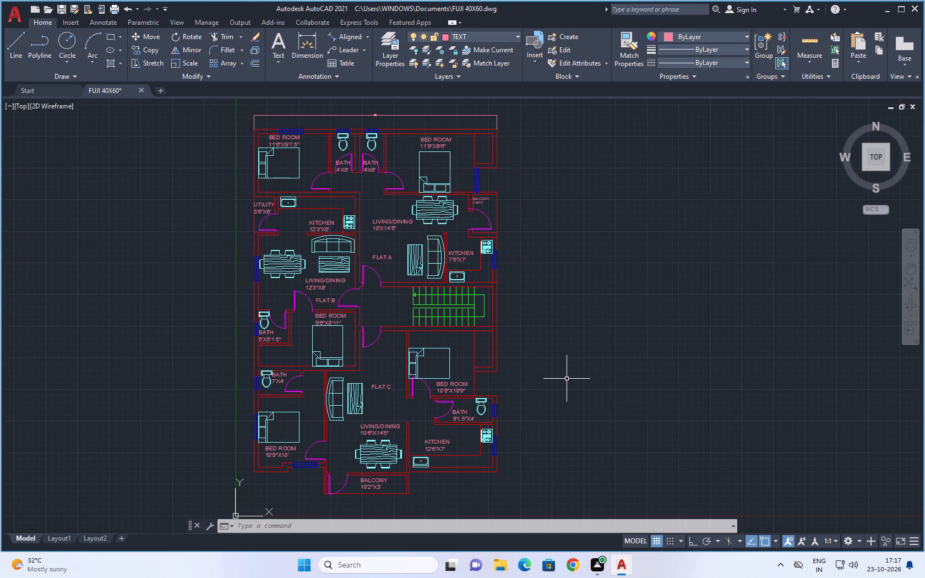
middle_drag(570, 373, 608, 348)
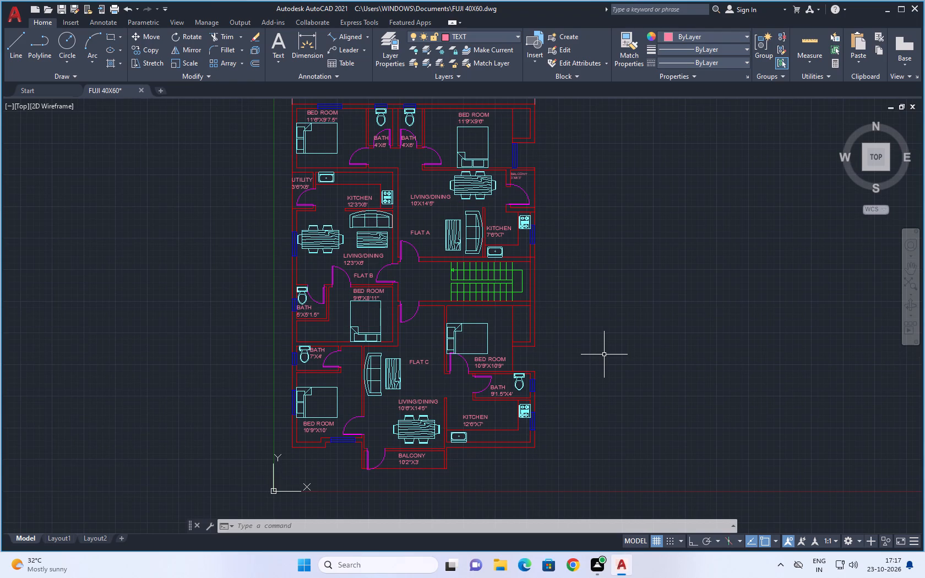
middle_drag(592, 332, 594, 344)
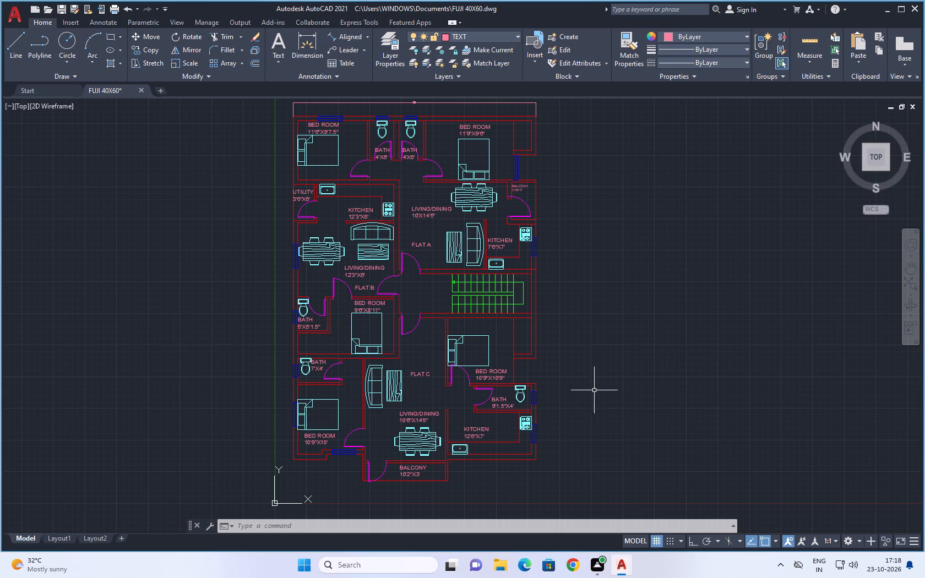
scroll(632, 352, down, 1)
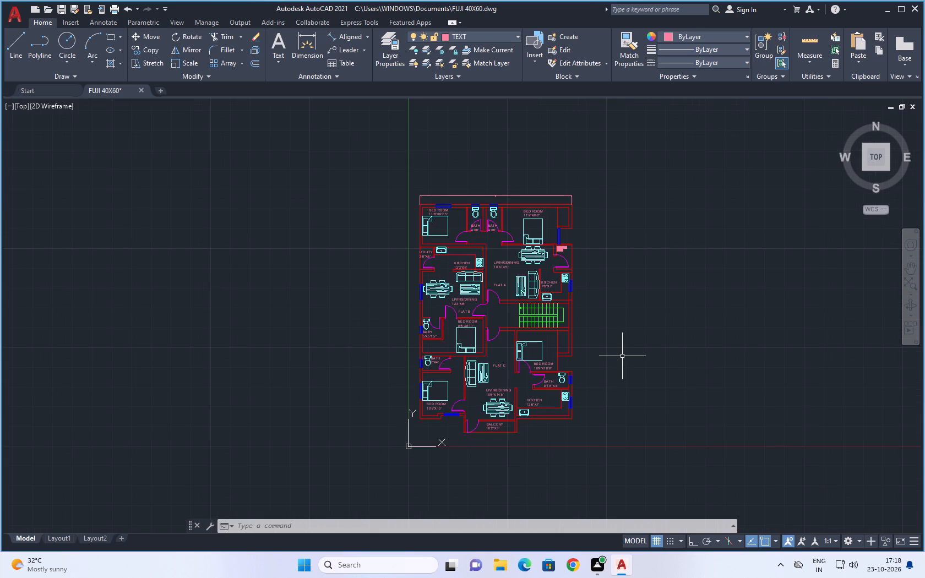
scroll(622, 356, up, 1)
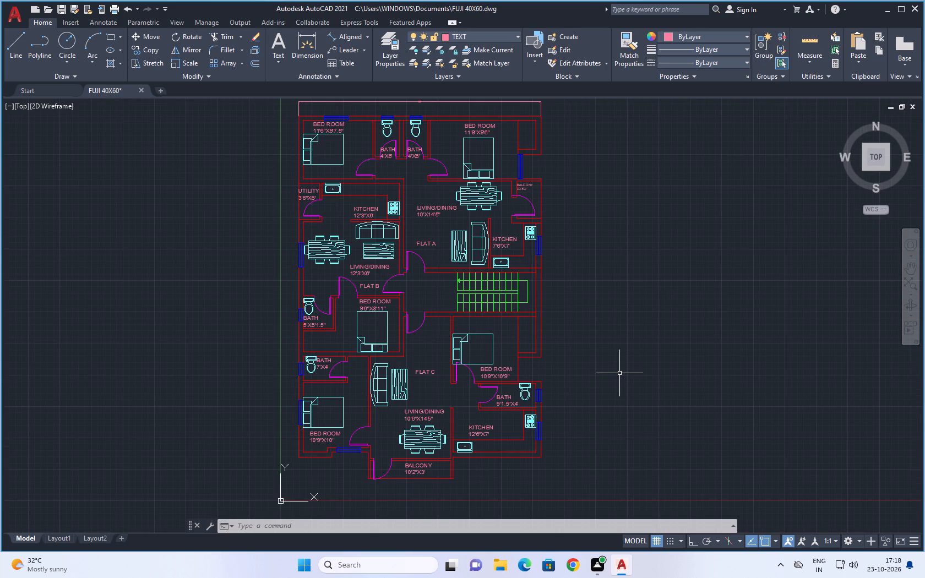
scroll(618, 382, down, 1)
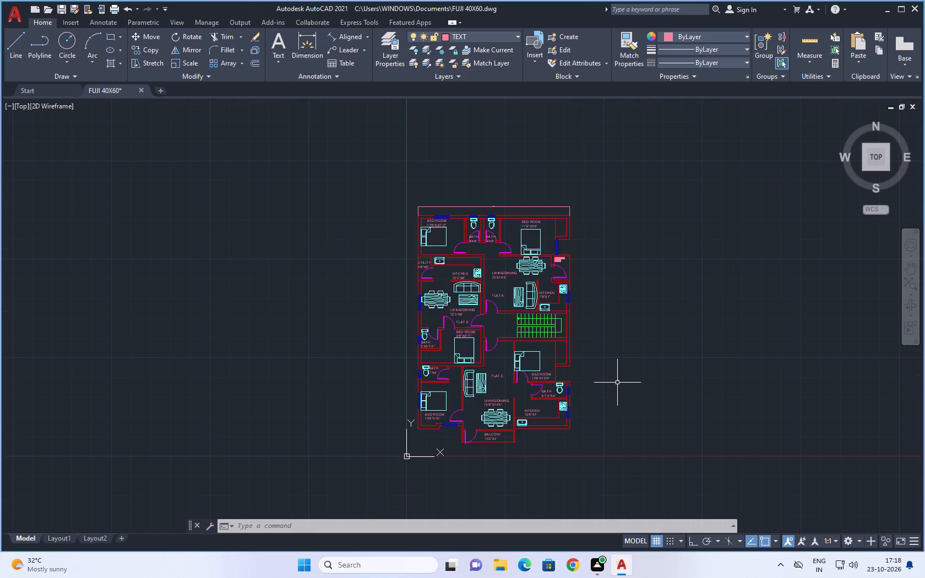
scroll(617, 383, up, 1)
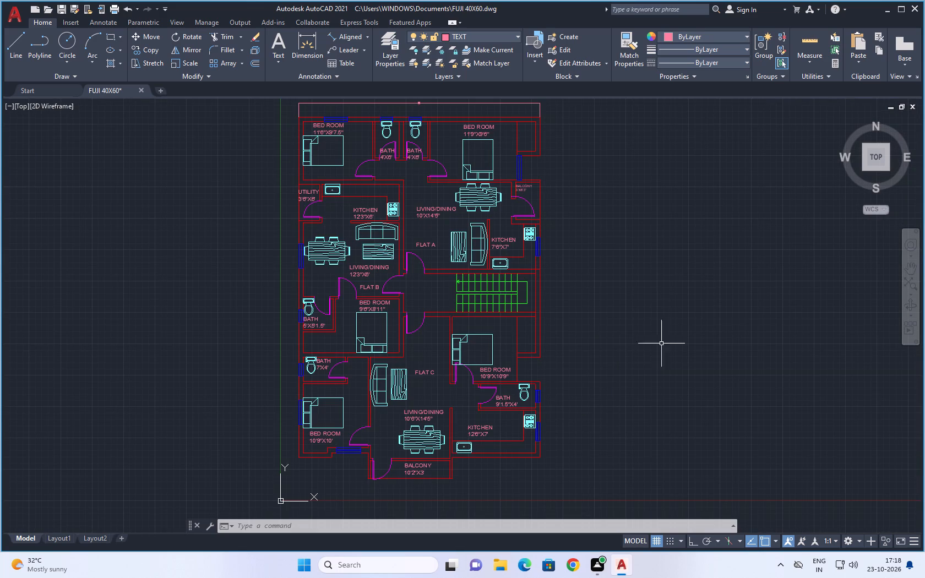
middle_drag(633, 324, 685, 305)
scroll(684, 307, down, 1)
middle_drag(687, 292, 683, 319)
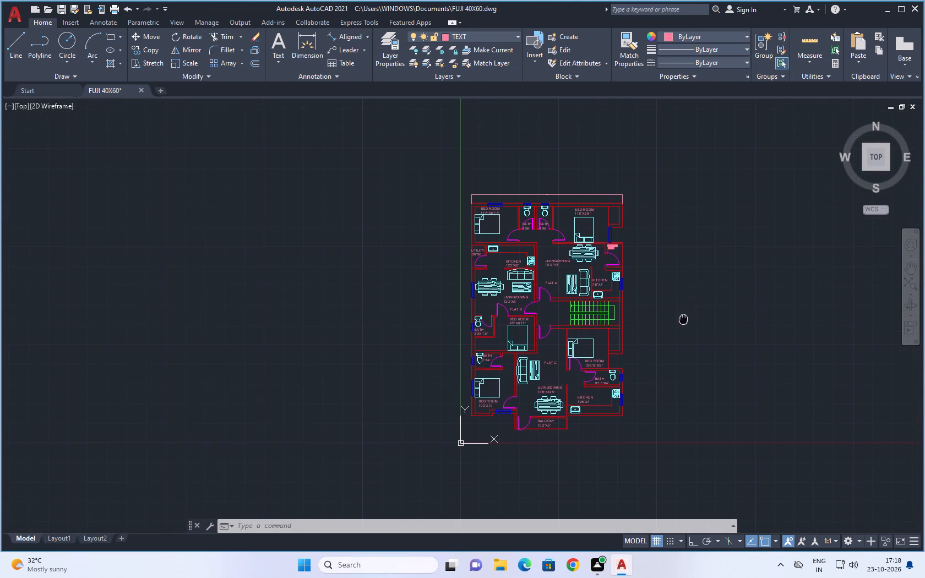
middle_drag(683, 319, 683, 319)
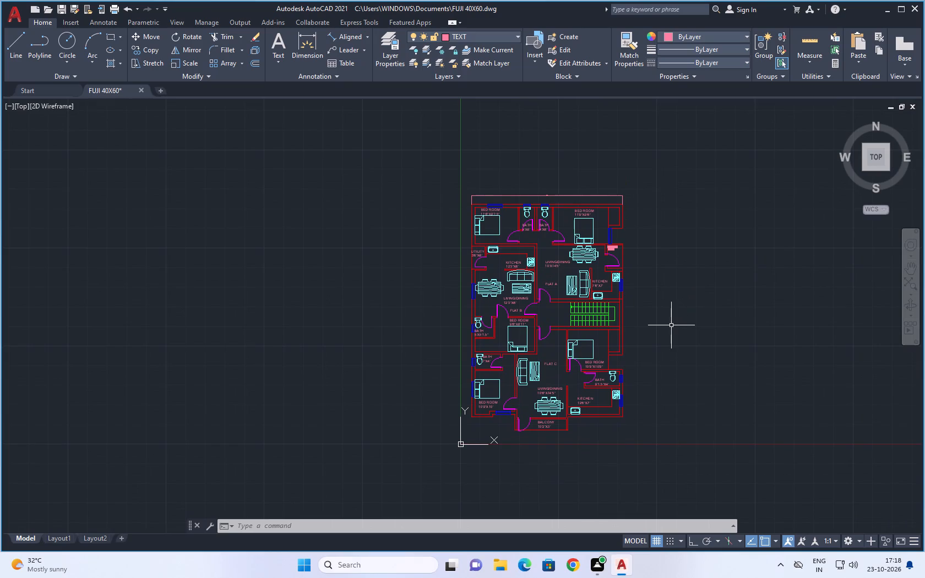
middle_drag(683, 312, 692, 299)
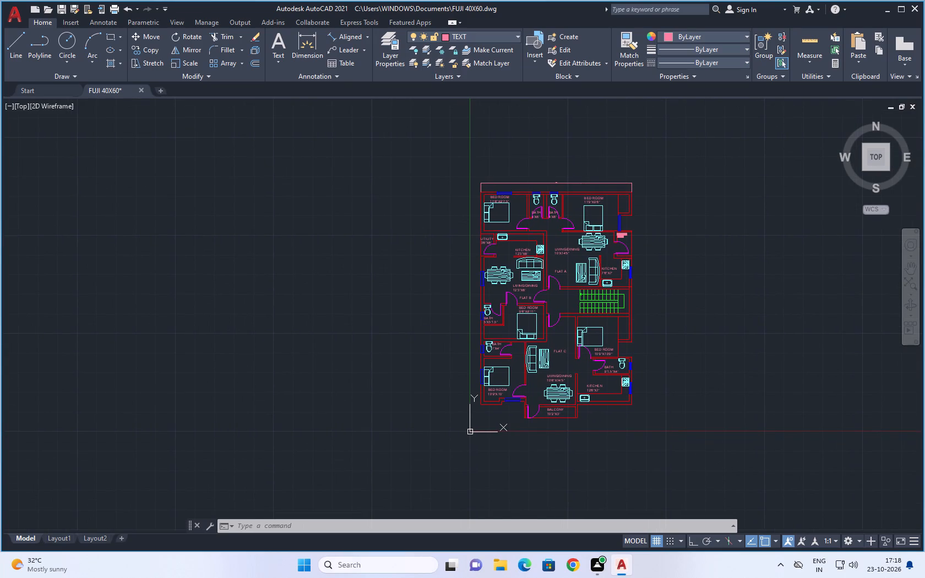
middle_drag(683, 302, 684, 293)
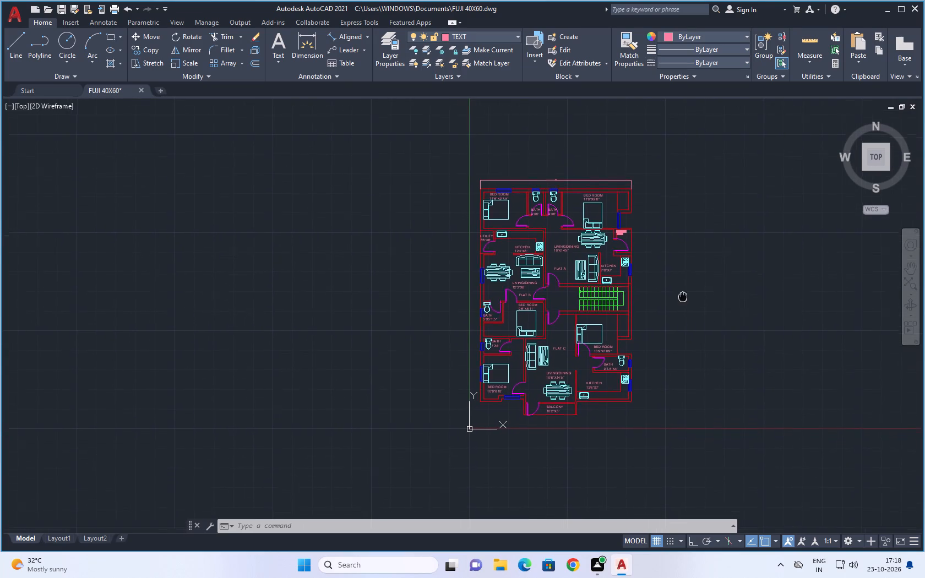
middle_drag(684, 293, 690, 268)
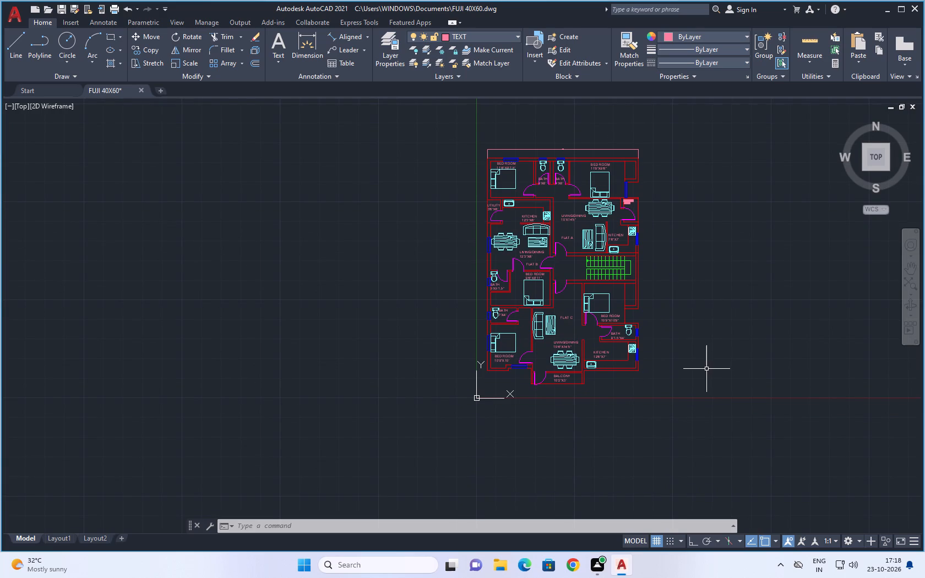
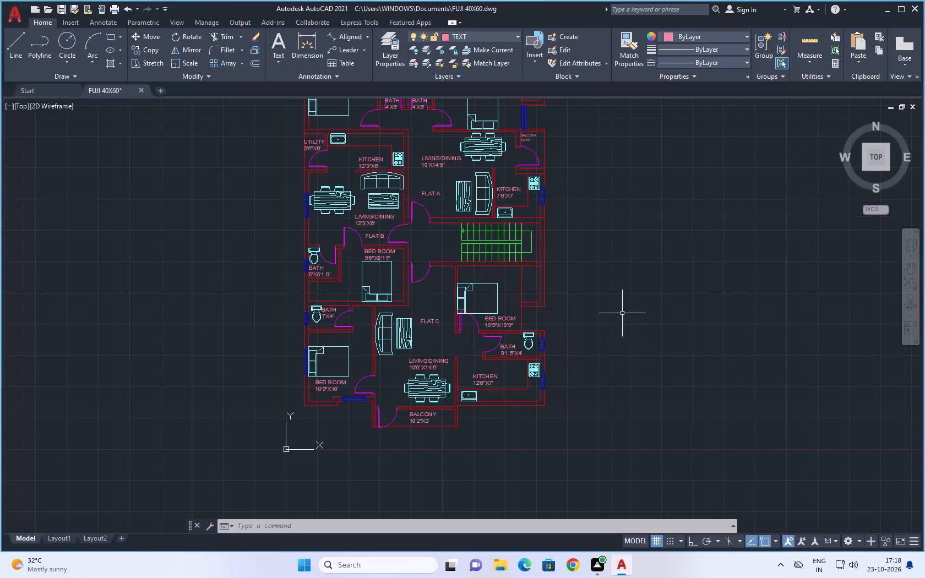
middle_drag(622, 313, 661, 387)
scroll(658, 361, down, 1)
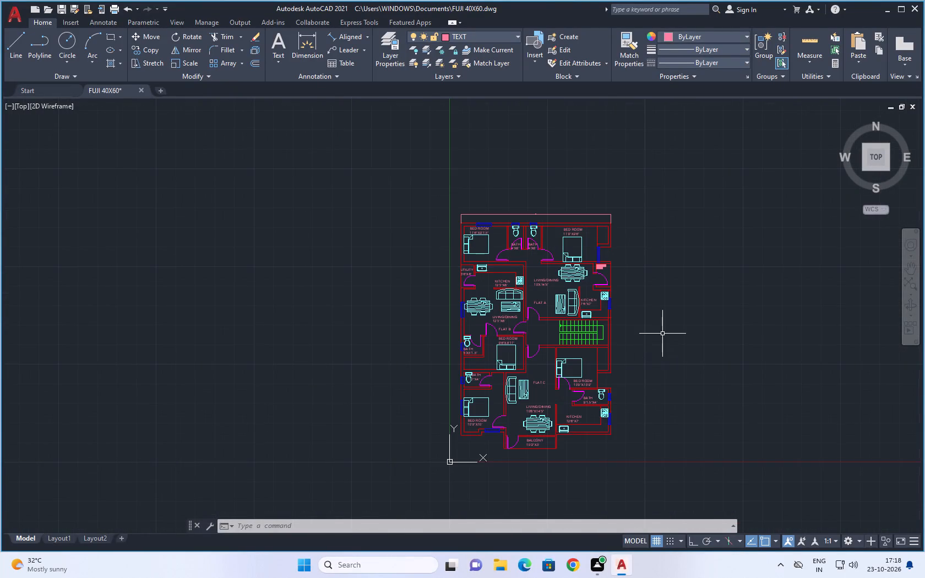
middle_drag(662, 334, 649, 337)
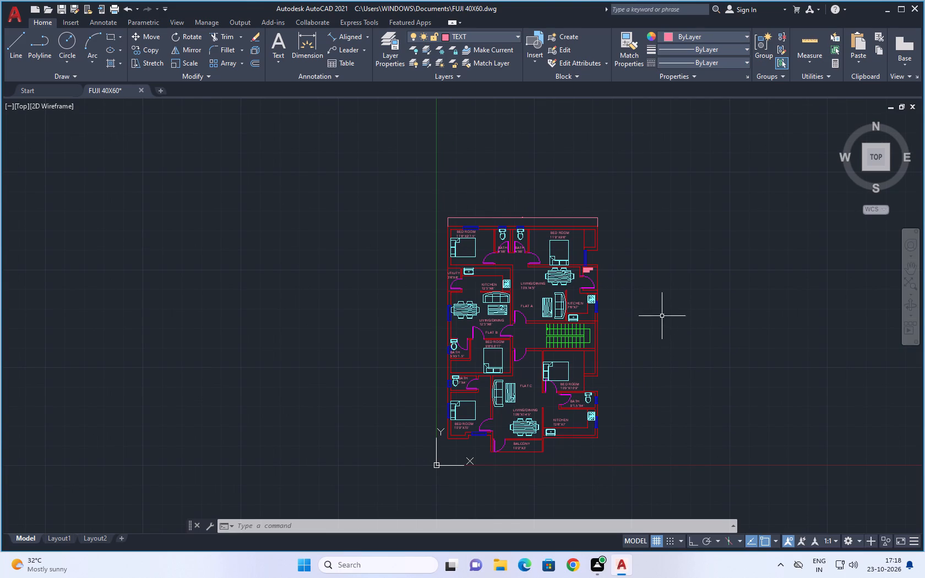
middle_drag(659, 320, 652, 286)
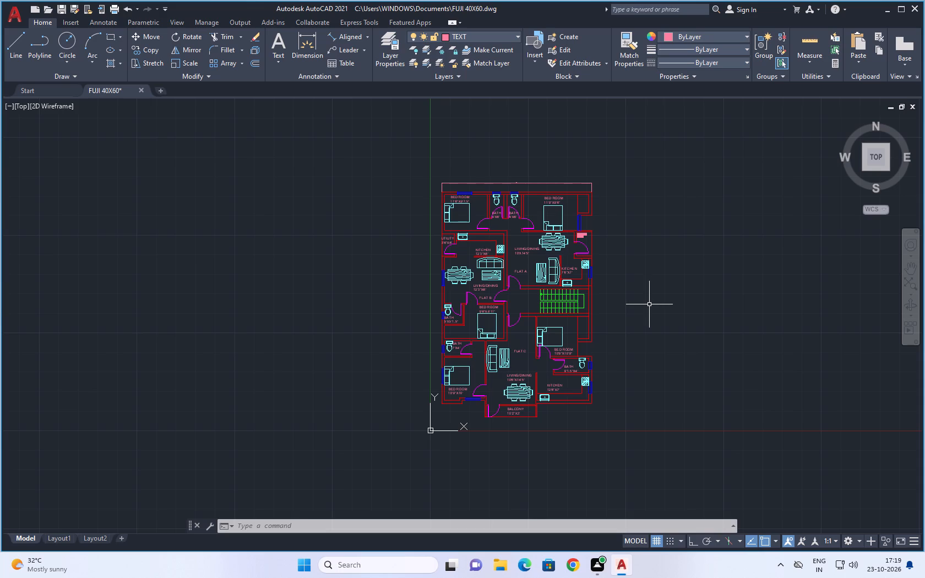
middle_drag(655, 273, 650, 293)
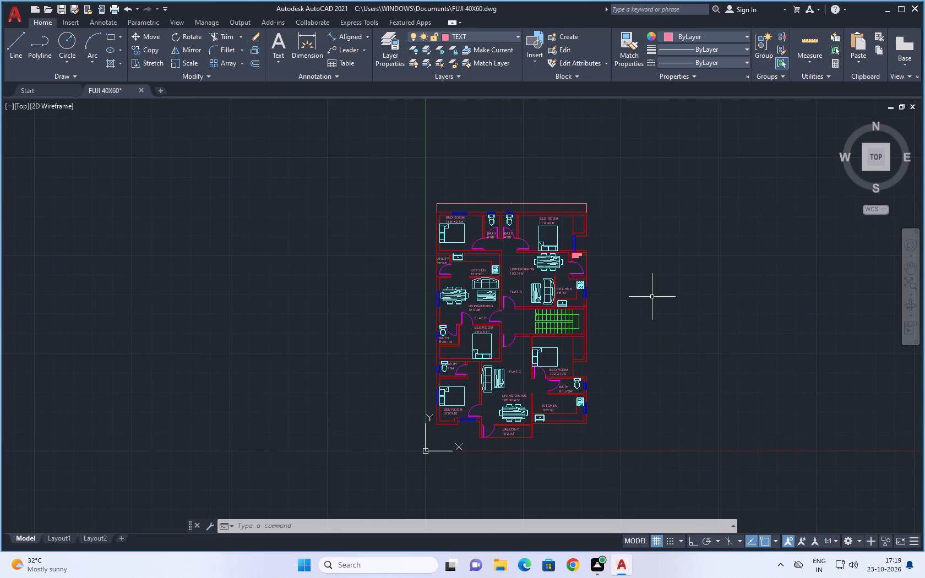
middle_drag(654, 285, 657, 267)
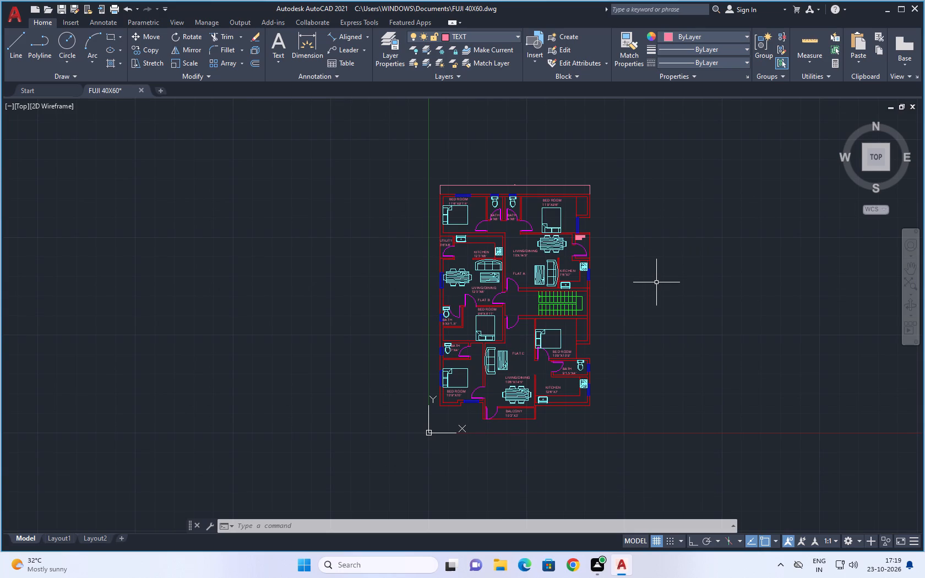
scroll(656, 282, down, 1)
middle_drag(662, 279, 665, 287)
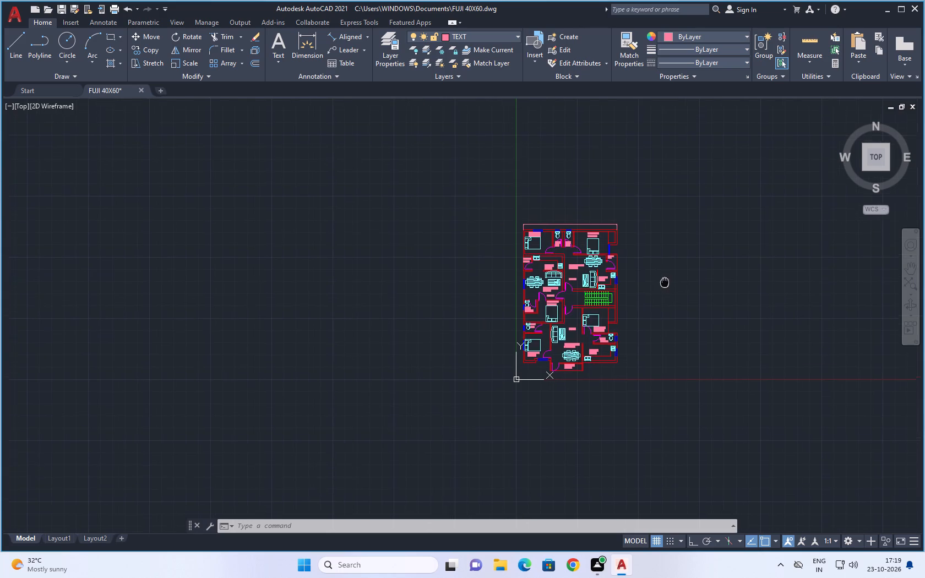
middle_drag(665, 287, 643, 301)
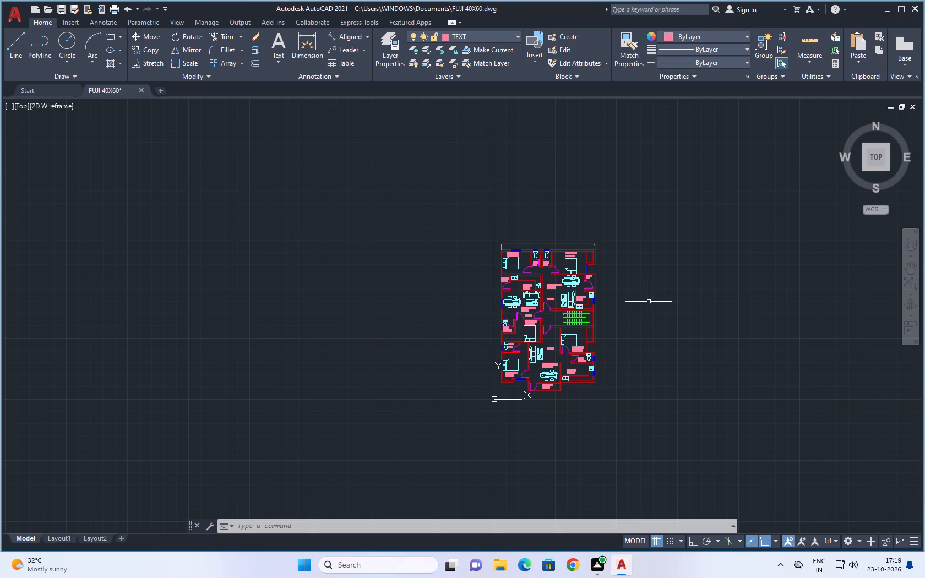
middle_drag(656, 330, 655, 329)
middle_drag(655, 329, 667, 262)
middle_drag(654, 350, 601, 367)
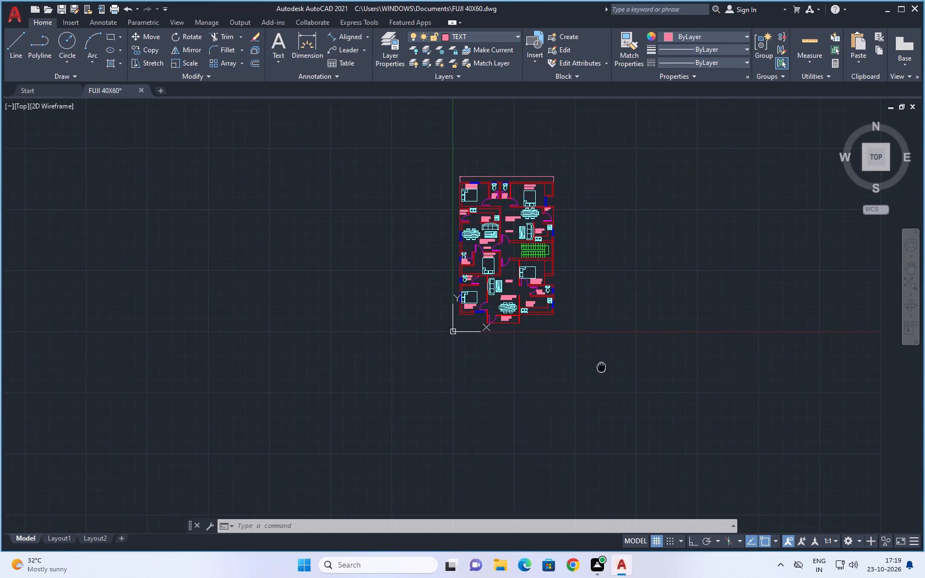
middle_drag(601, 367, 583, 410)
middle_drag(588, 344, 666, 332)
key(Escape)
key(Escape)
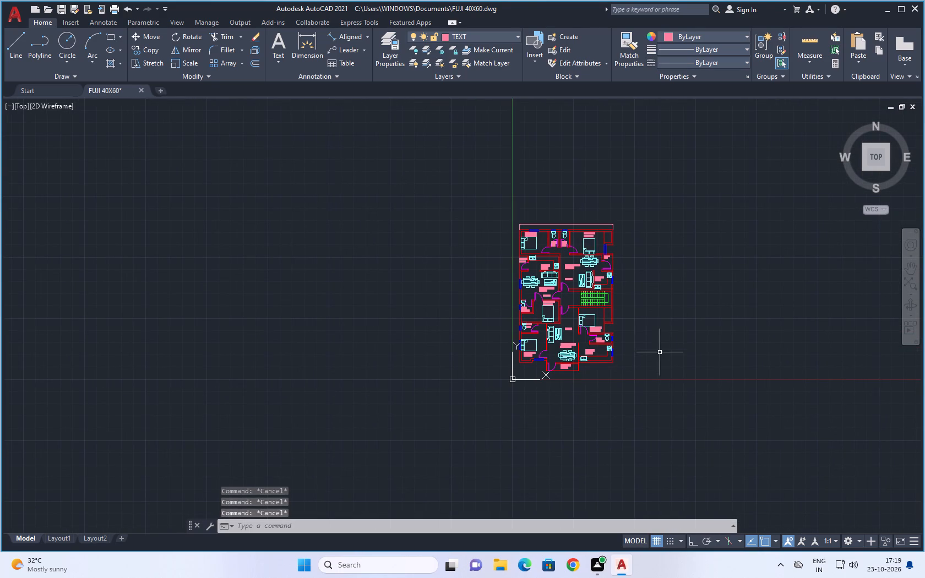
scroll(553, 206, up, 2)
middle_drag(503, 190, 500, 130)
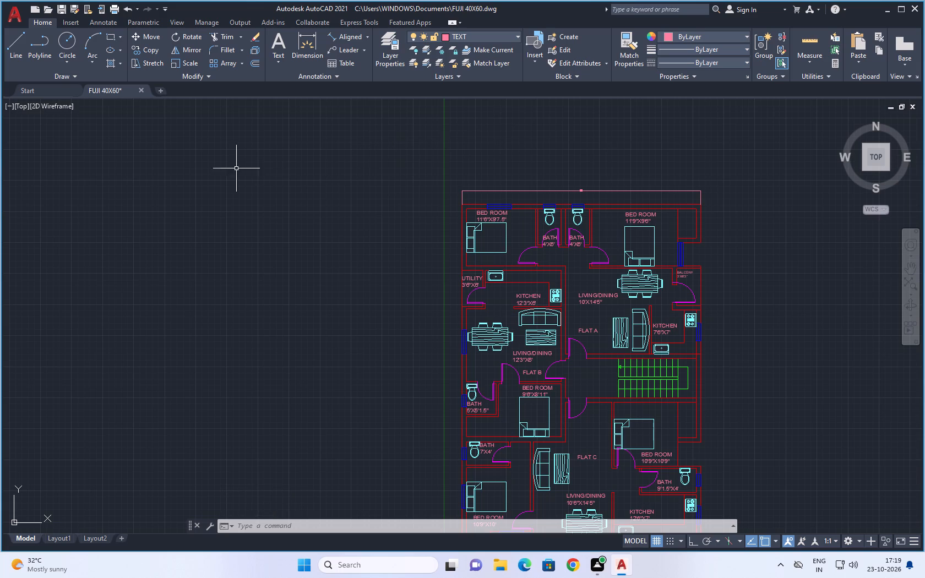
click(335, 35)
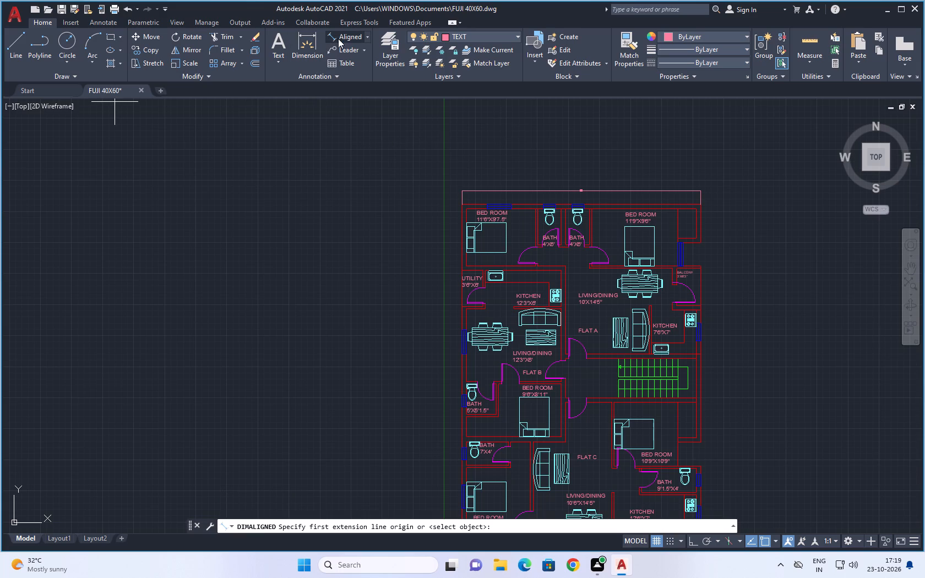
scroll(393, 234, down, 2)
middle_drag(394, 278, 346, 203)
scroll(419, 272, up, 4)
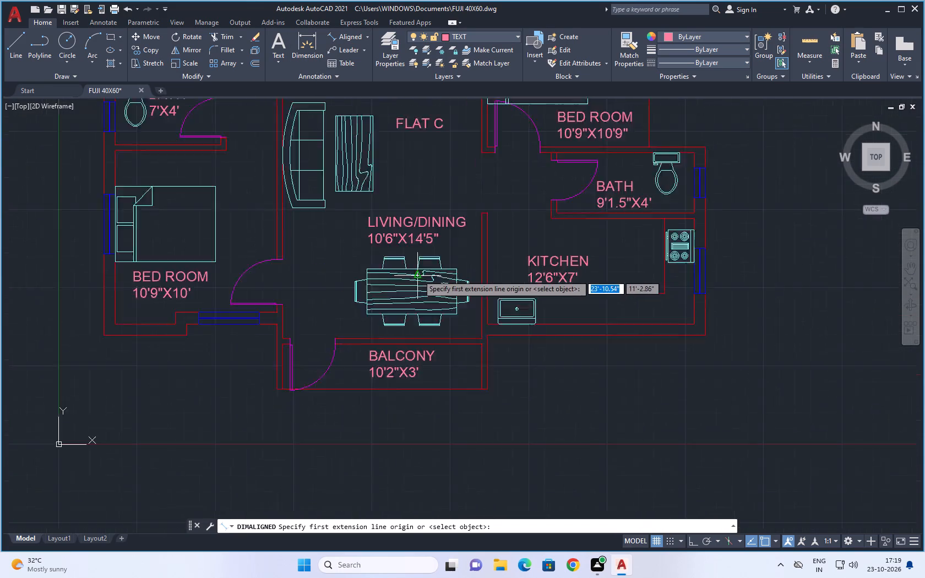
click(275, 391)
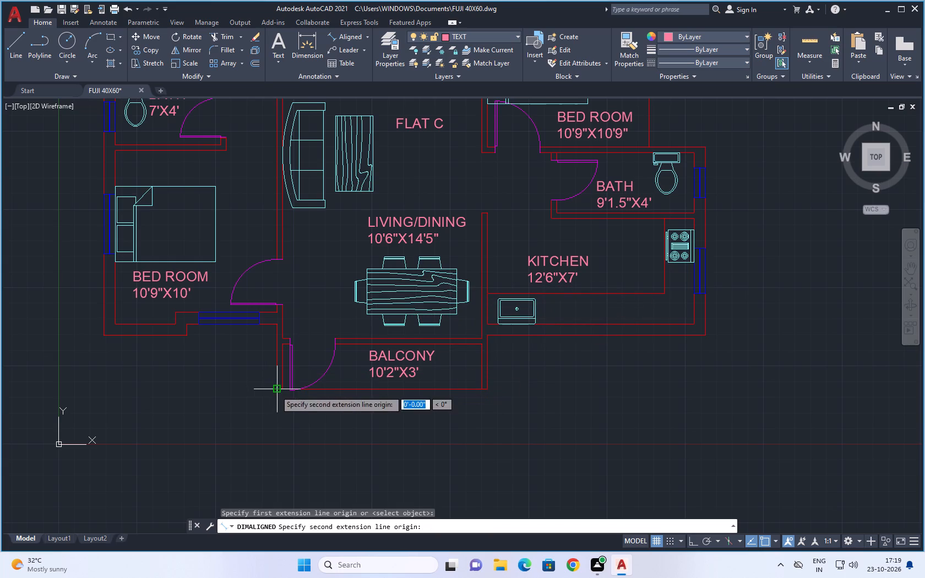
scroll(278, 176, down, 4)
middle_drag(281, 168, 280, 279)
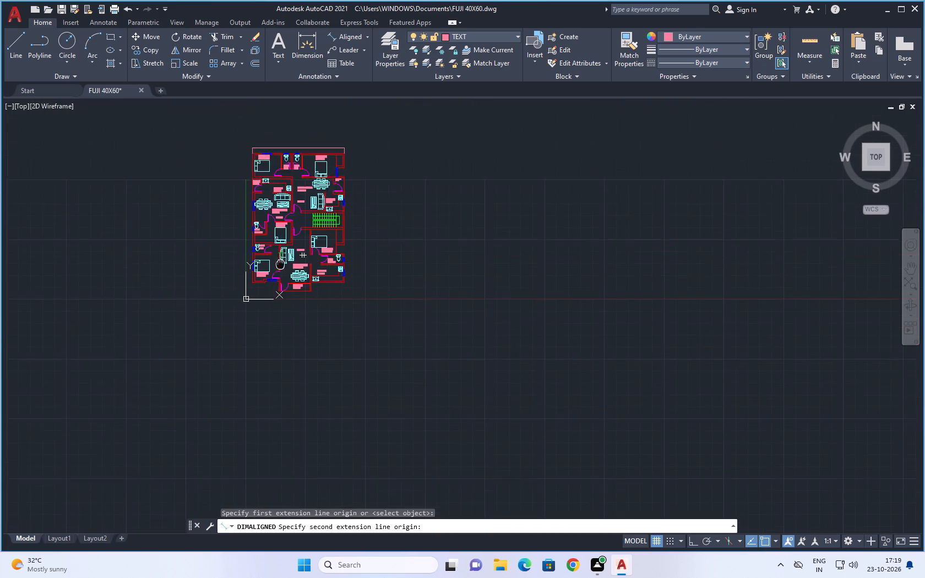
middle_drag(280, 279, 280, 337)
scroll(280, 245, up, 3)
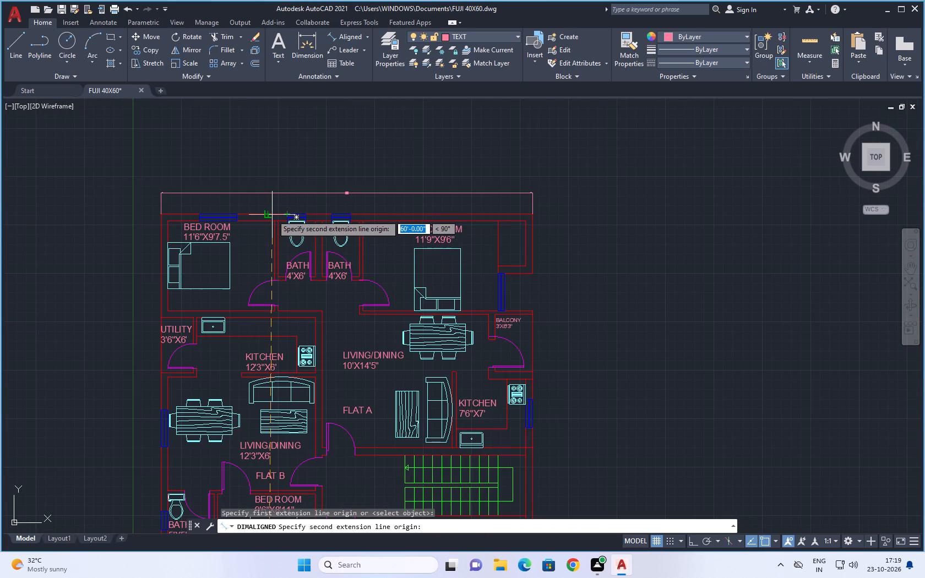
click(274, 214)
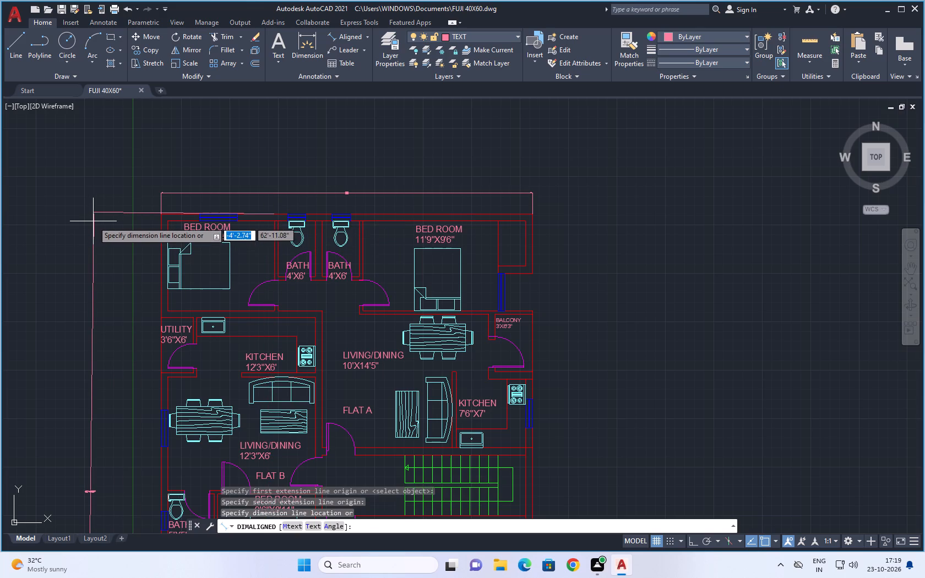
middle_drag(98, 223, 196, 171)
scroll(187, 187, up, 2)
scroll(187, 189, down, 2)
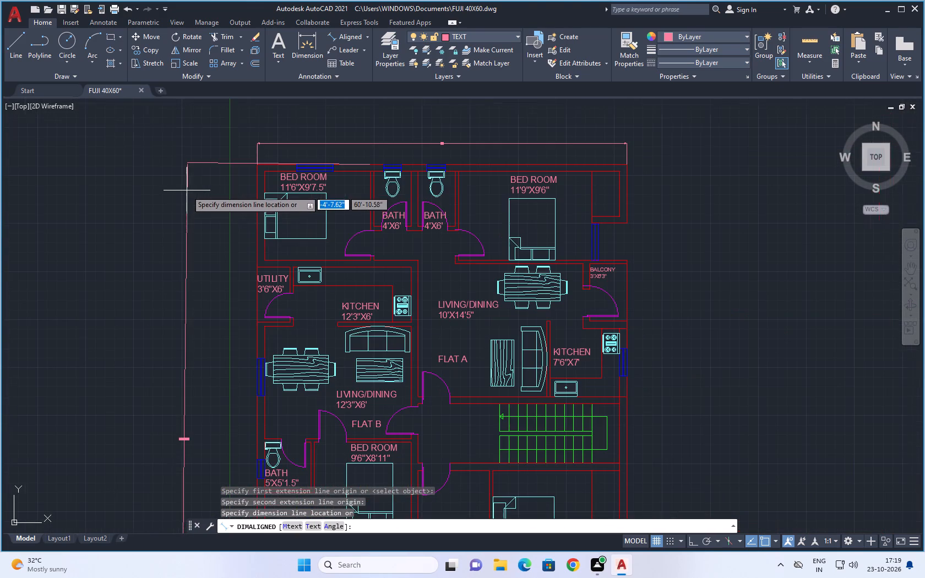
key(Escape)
With Ortho on, add an aligned vertical dimension from the balcony's bottom-left outer corner to the top outer wall, placed outside the plan's left wall.
scroll(191, 193, down, 2)
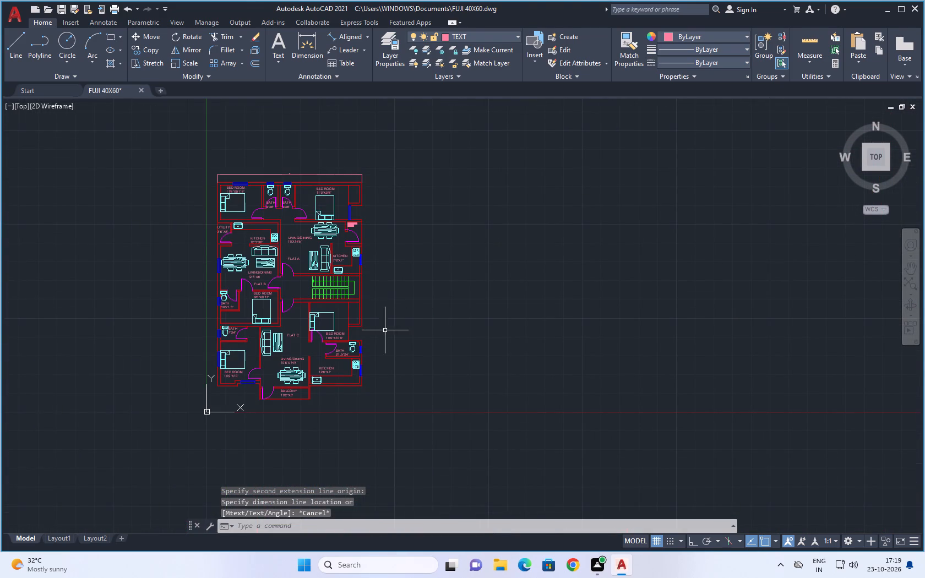
click(335, 34)
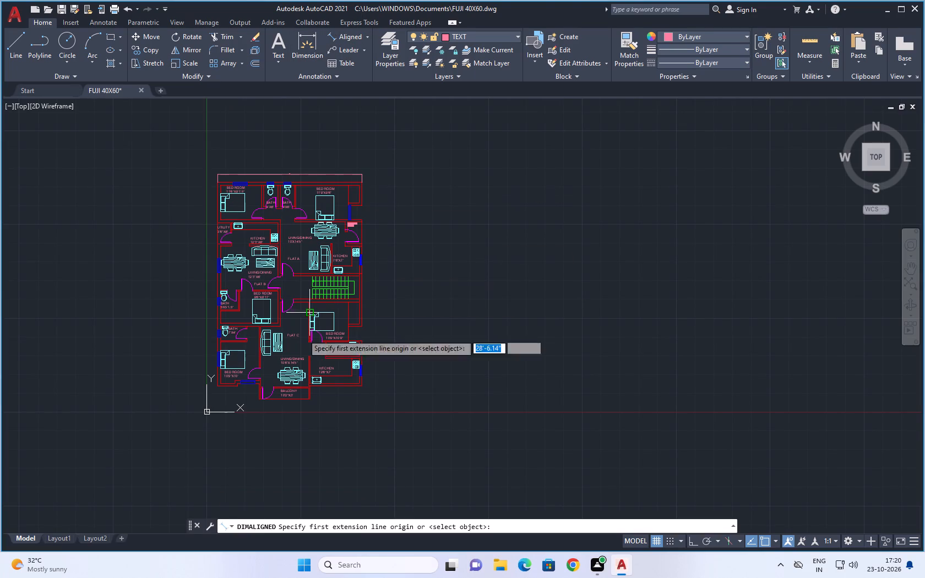
scroll(237, 419, up, 2)
key(F8)
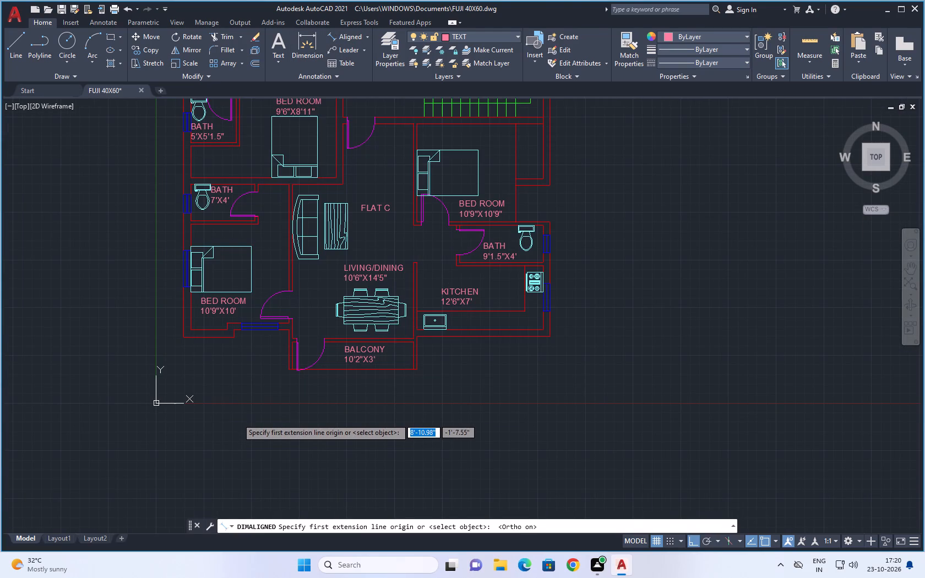
scroll(259, 415, up, 2)
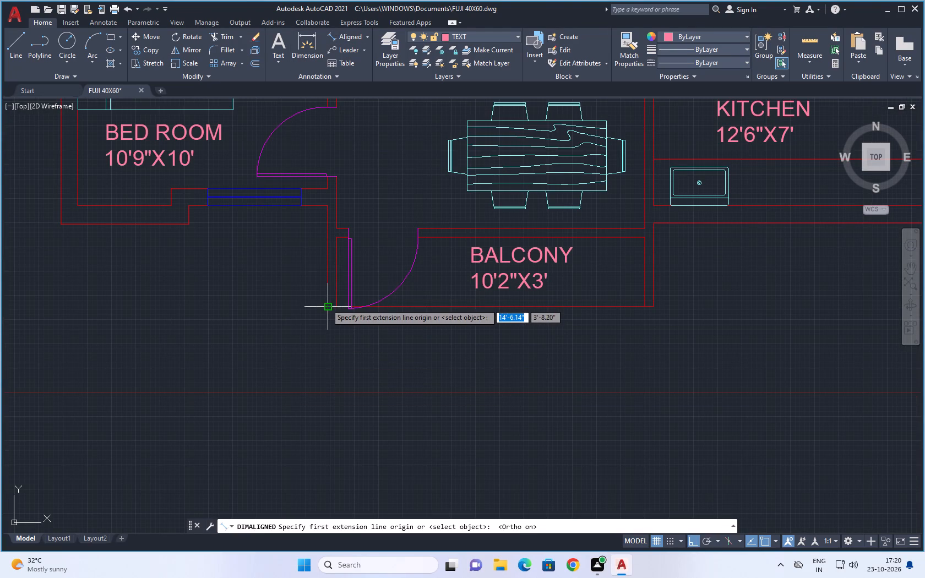
click(326, 304)
scroll(313, 204, down, 3)
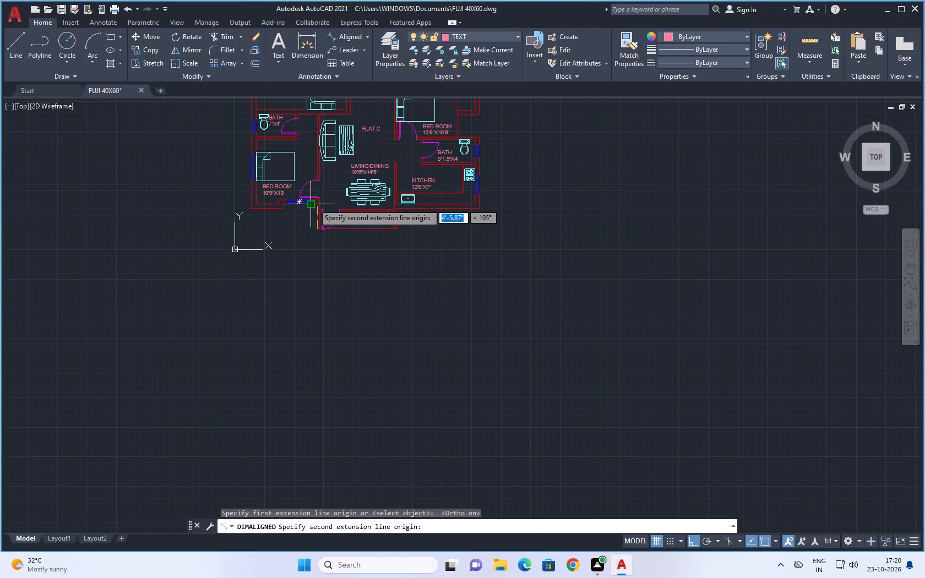
middle_drag(313, 208, 293, 432)
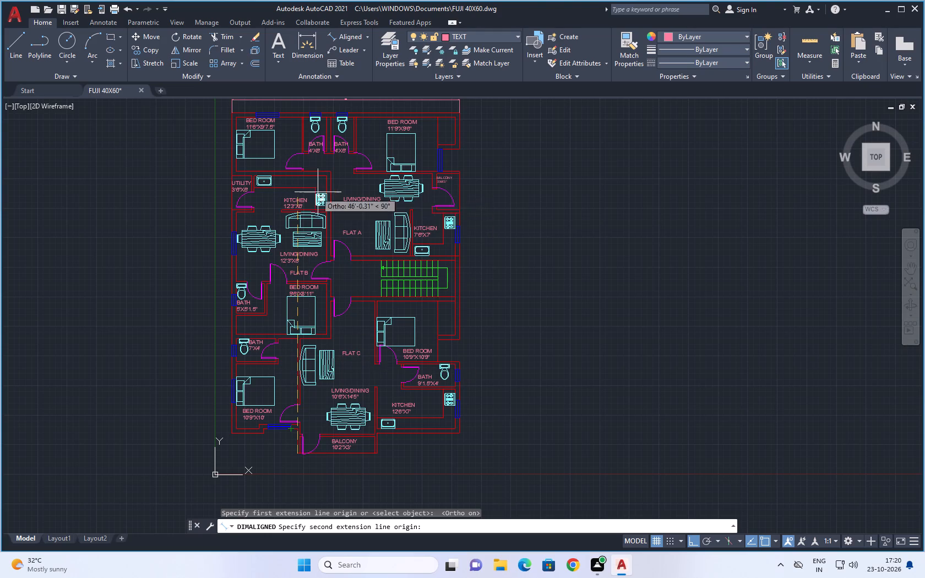
middle_drag(303, 193, 292, 389)
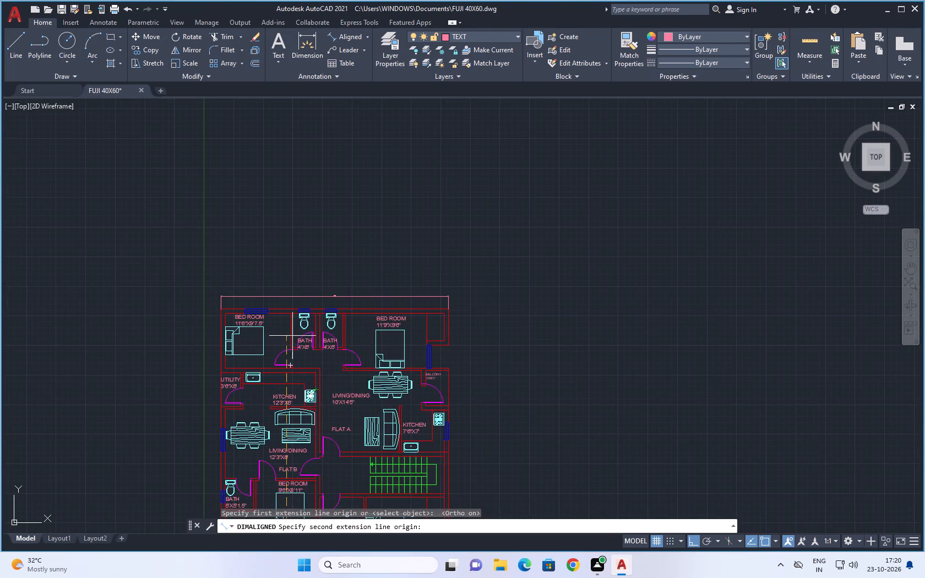
scroll(292, 308, up, 3)
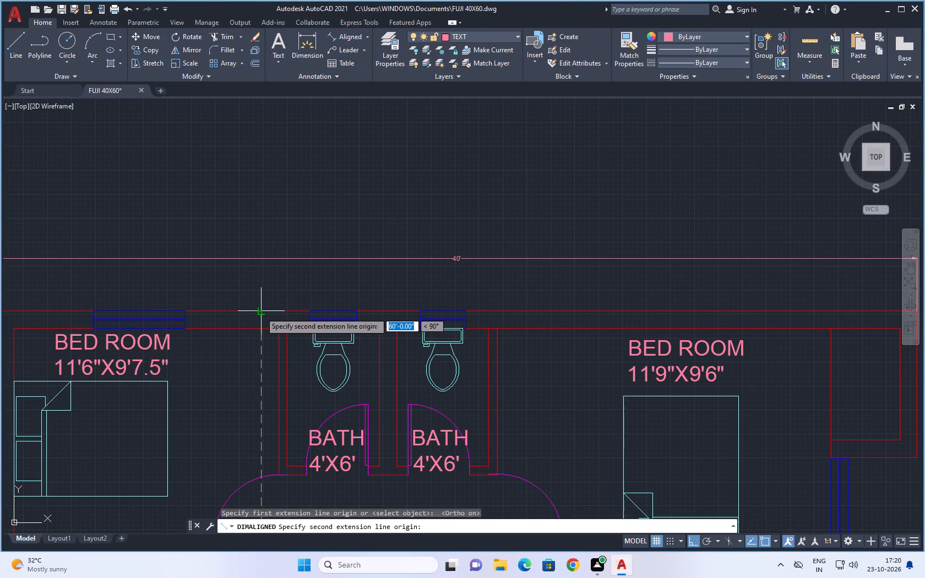
click(260, 312)
scroll(63, 348, down, 3)
middle_drag(84, 351, 429, 297)
click(360, 302)
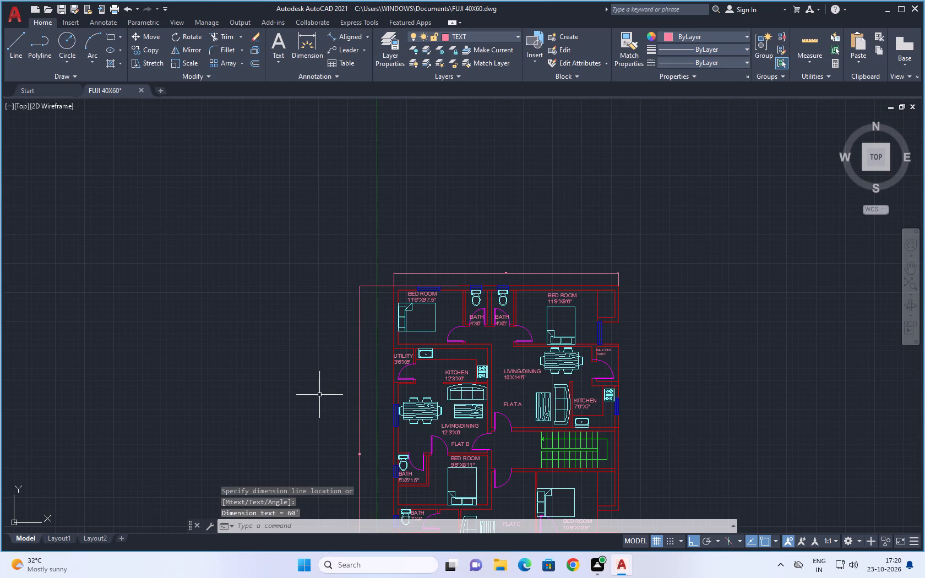
Set the text height of both overall dimensions, the left vertical one and the top horizontal one, to 10".
scroll(319, 395, up, 2)
middle_drag(315, 384, 284, 216)
key(Escape)
key(Escape)
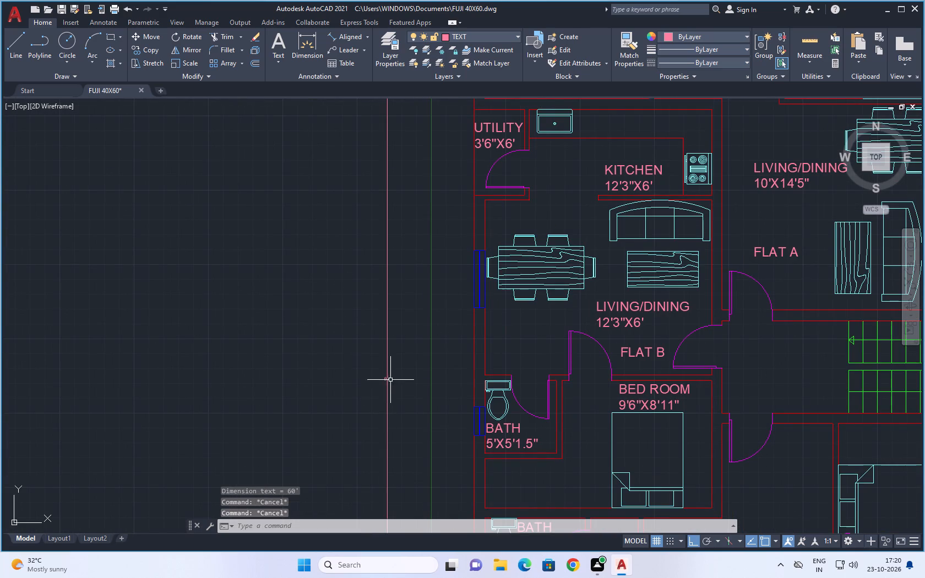
key(Escape)
click(386, 369)
scroll(325, 318, down, 3)
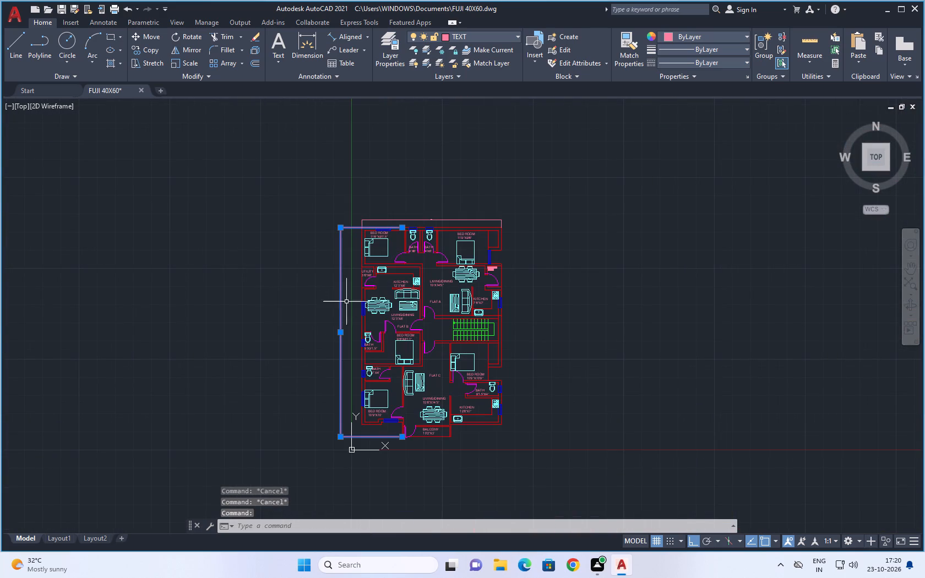
click(388, 219)
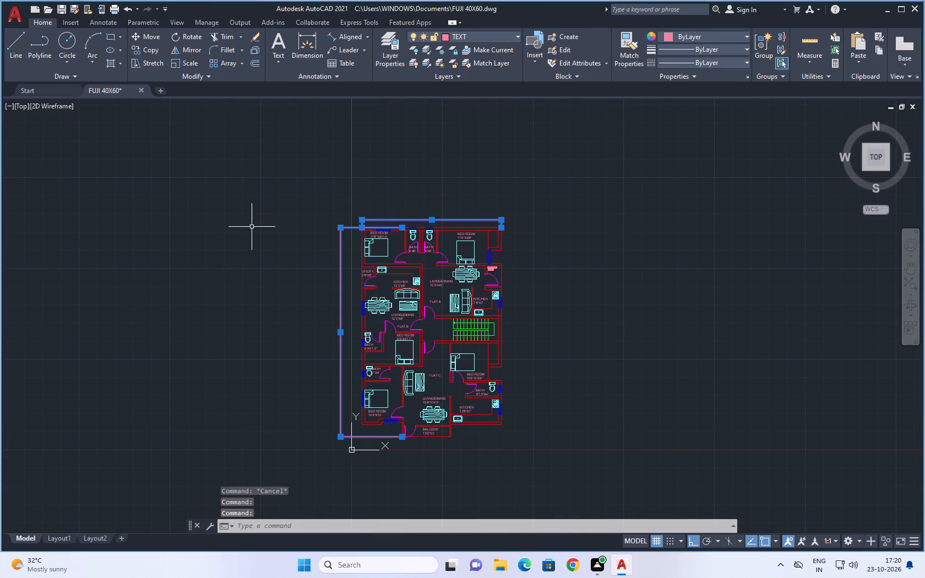
right_click(246, 230)
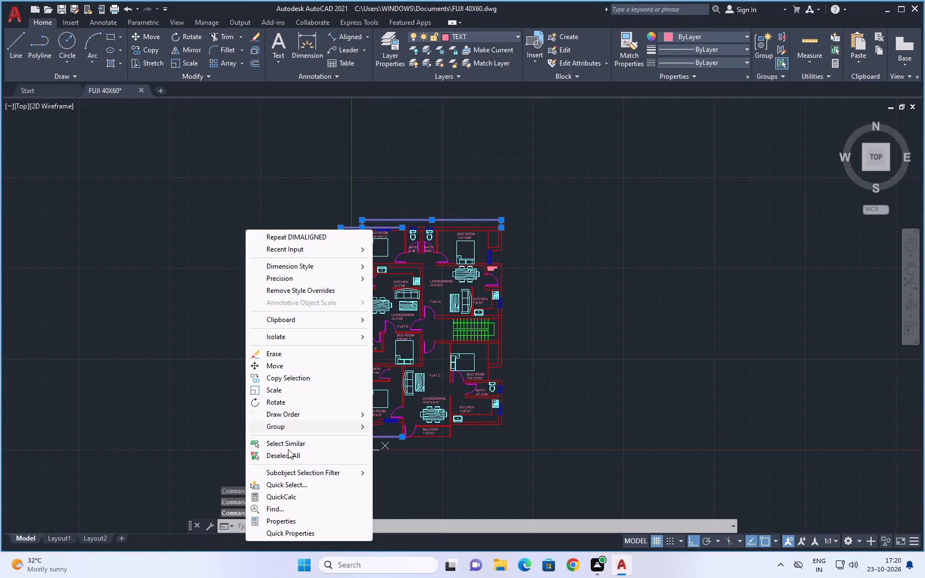
click(291, 522)
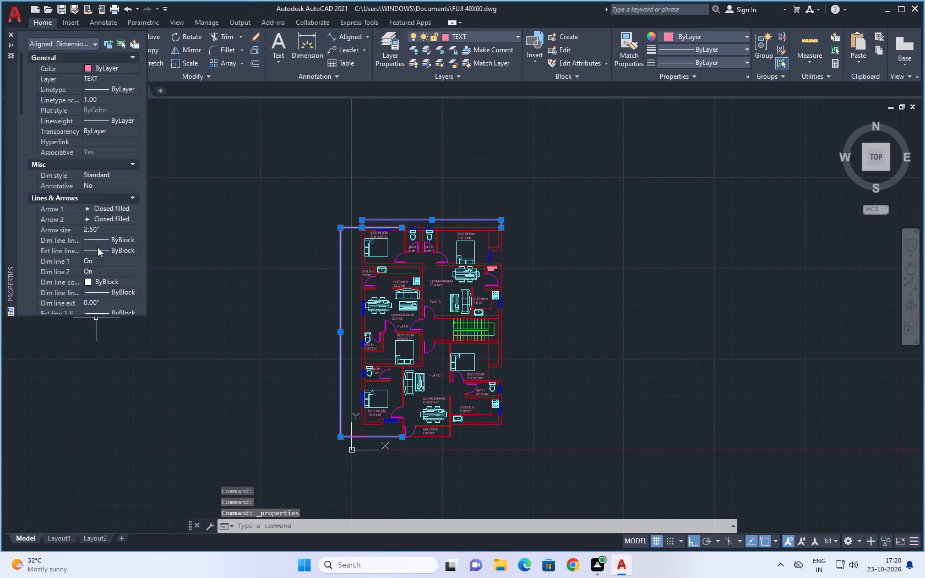
scroll(109, 233, down, 3)
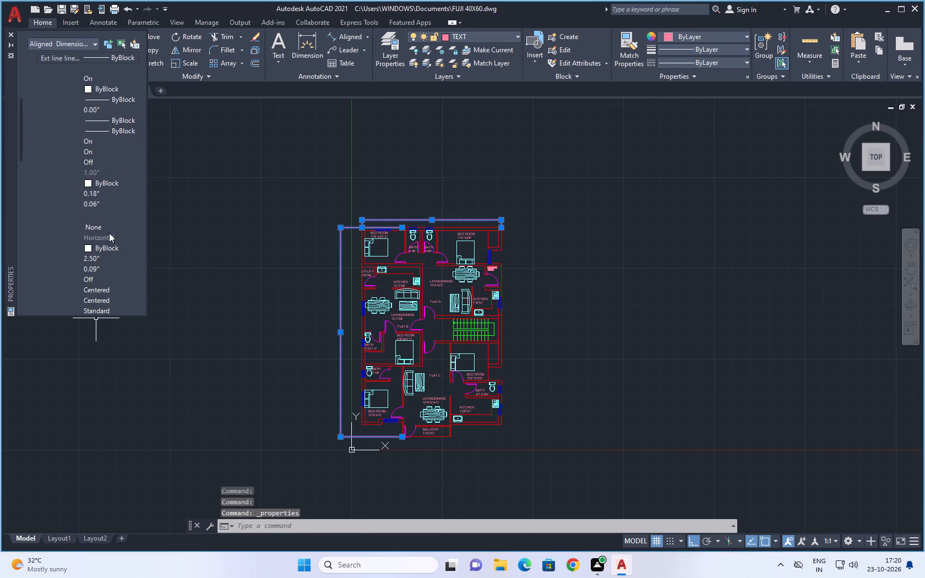
click(106, 257)
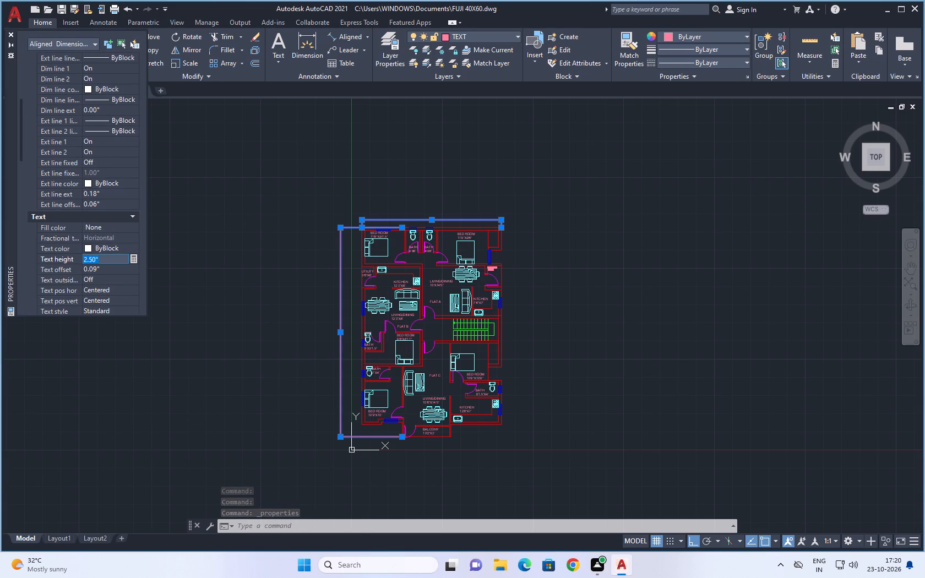
text(10)
key(Return)
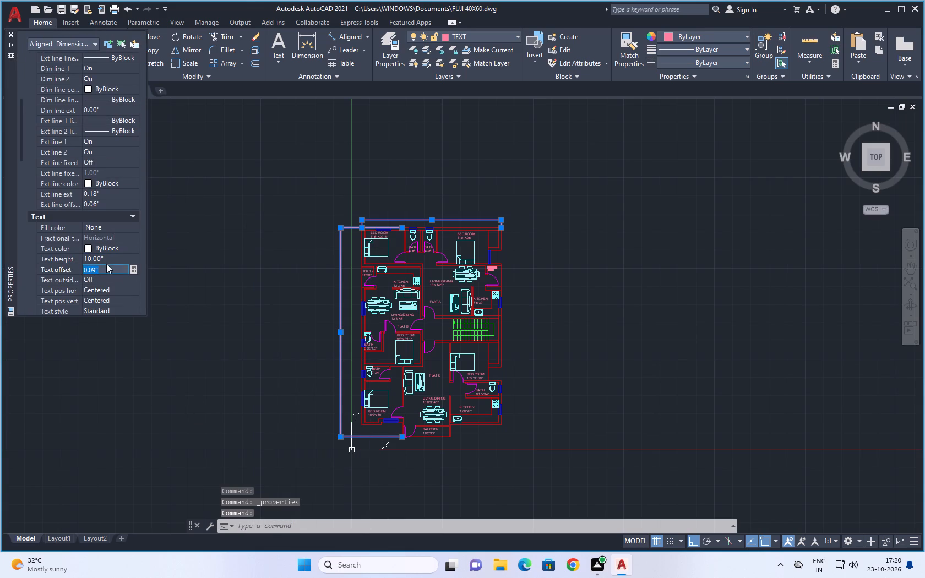
Copy the FLAT C label straight down about 23' to the empty area below the balcony.
key(Escape)
key(Escape)
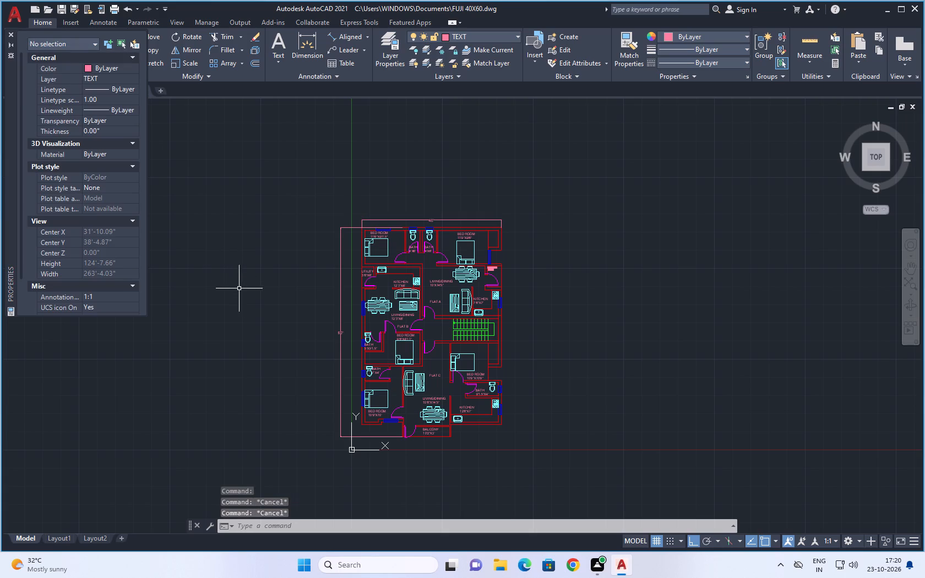
middle_drag(239, 285, 193, 181)
scroll(273, 211, up, 4)
scroll(332, 265, down, 2)
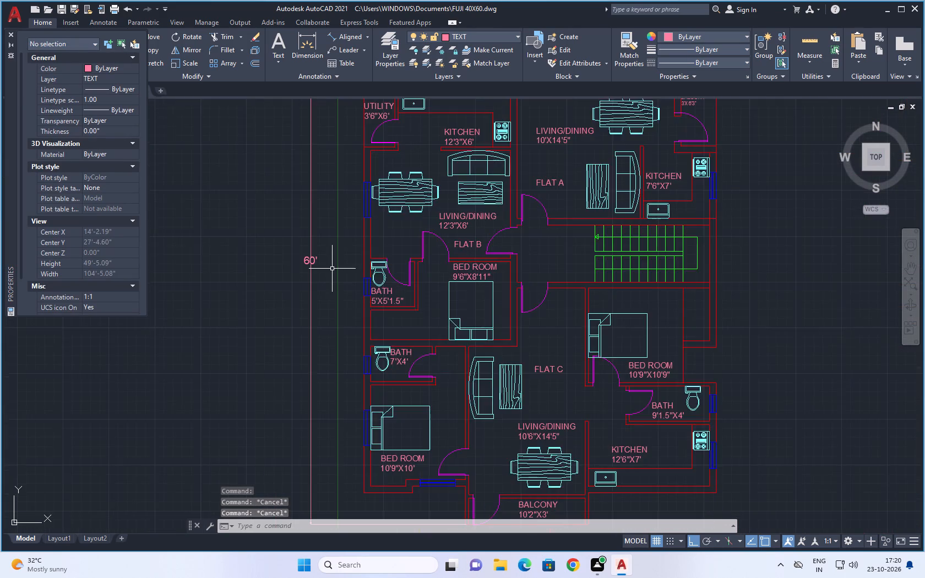
scroll(331, 272, down, 2)
middle_drag(304, 286, 227, 183)
scroll(336, 233, up, 3)
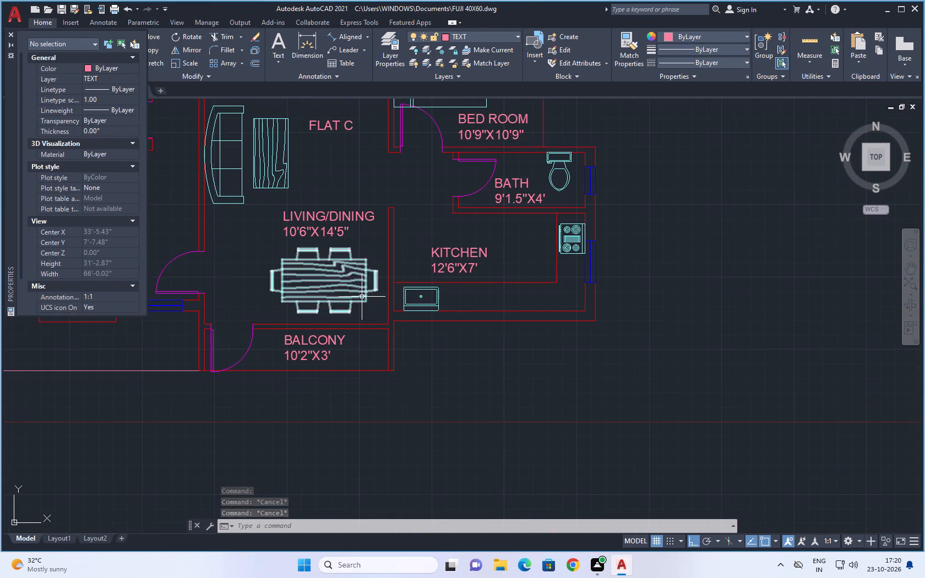
scroll(365, 227, down, 1)
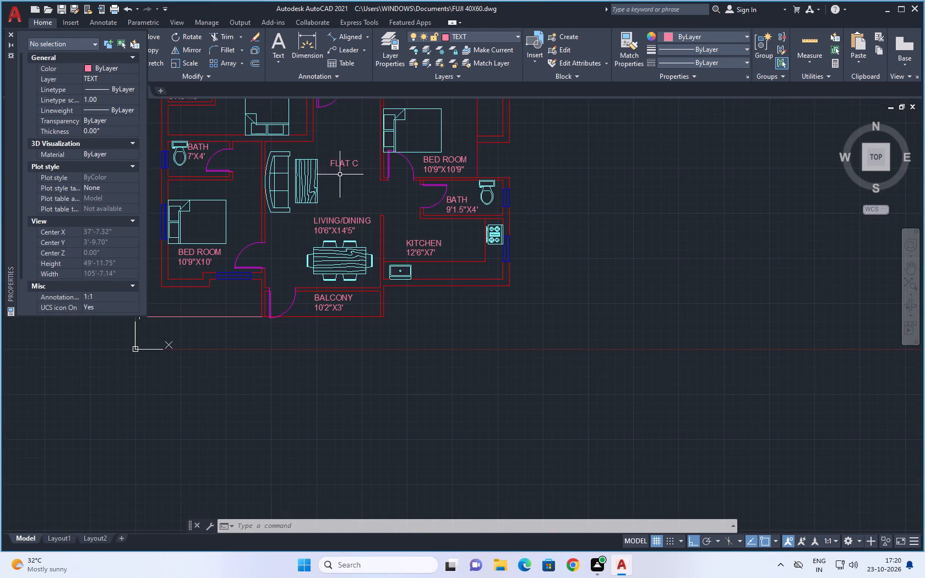
click(334, 161)
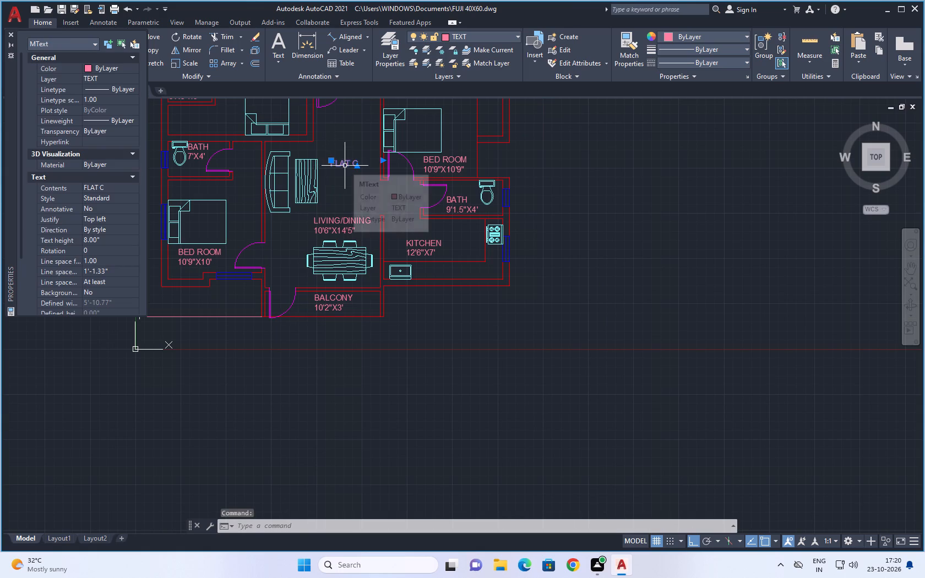
text(CO)
key(space)
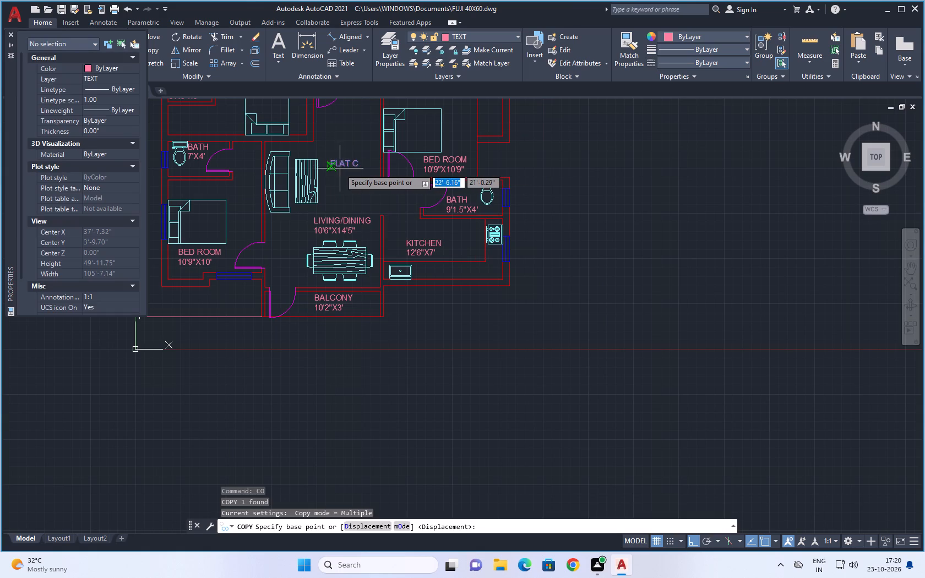
click(331, 160)
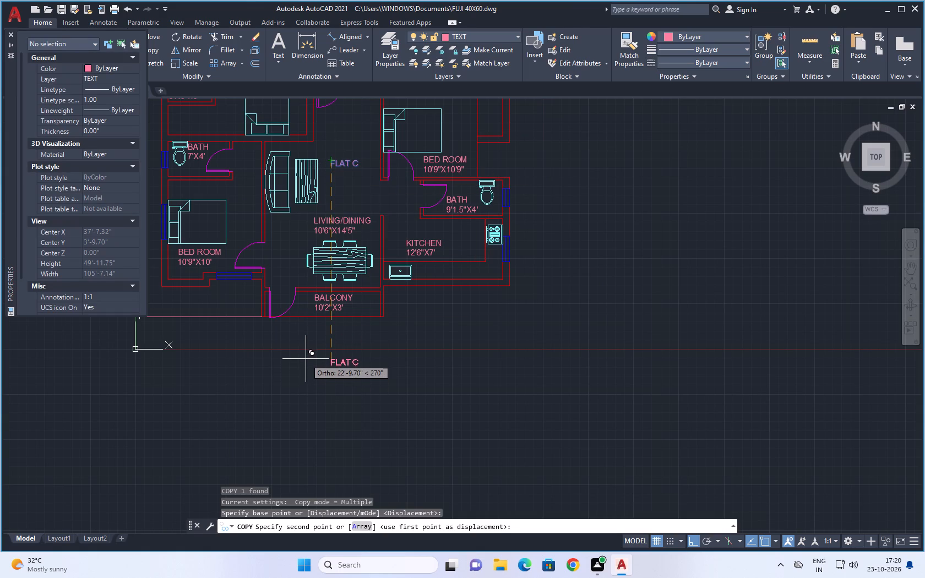
click(306, 357)
key(Escape)
key(Escape)
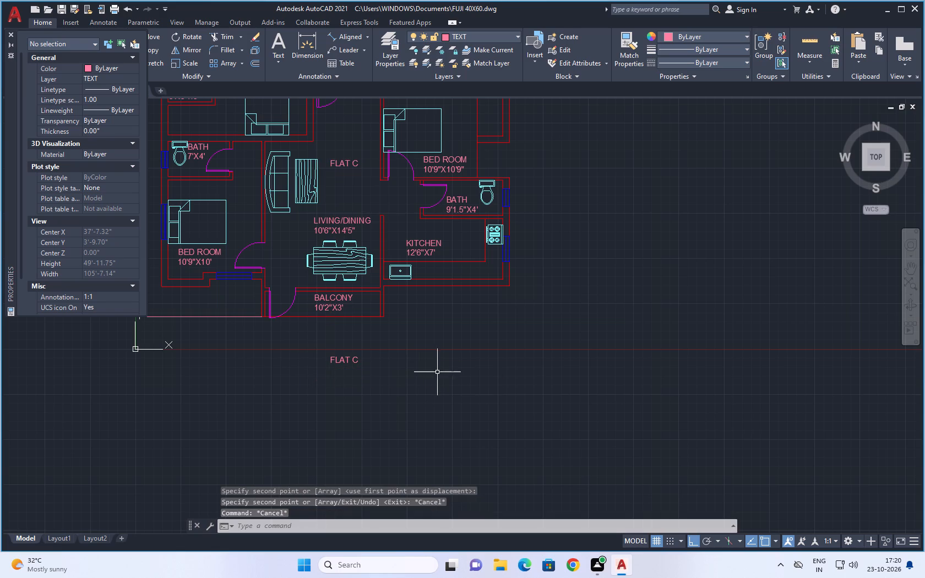
key(Escape)
click(12, 35)
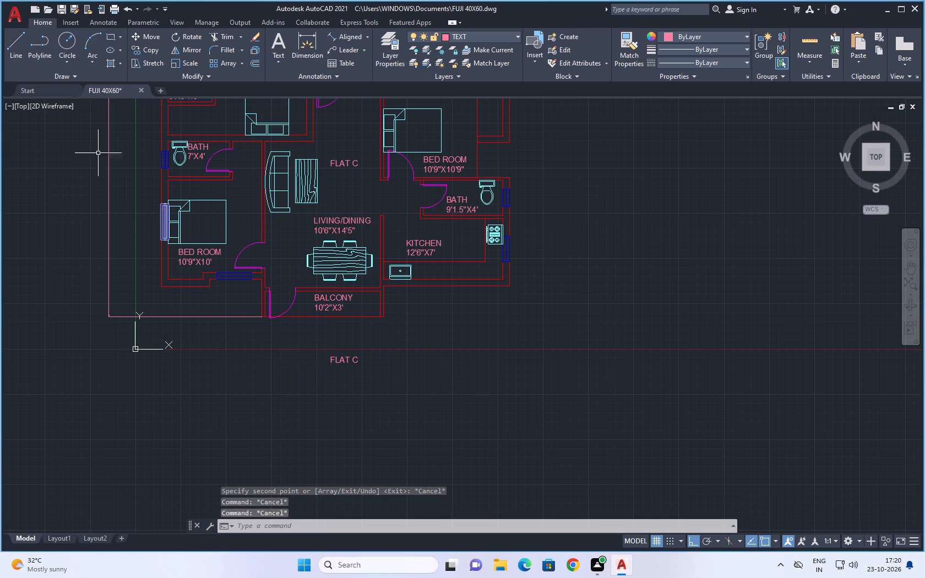
Replace the text of the copied label below the balcony with RESIDENTIAL FLOOR PLAN.
scroll(315, 260, down, 1)
key(Escape)
middle_drag(393, 334, 470, 323)
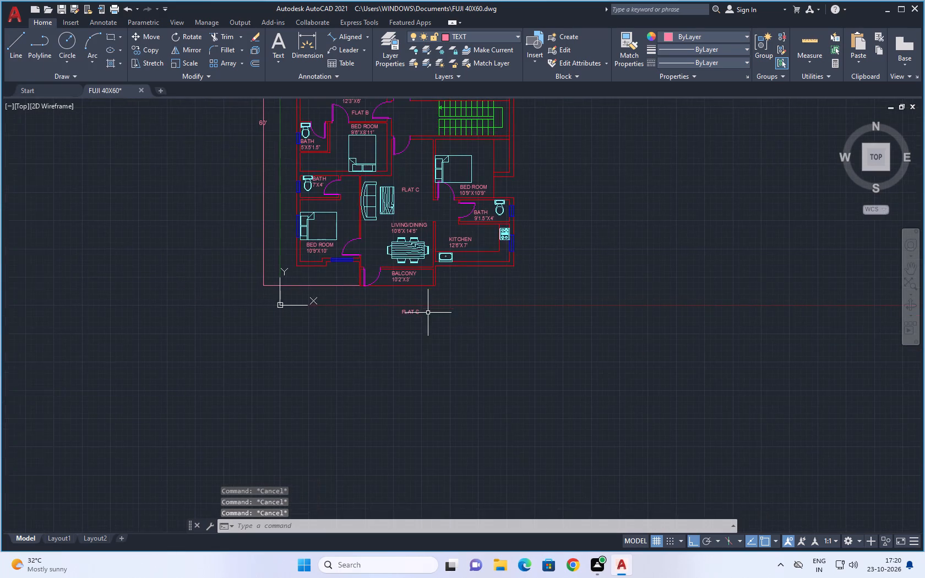
scroll(426, 308, up, 3)
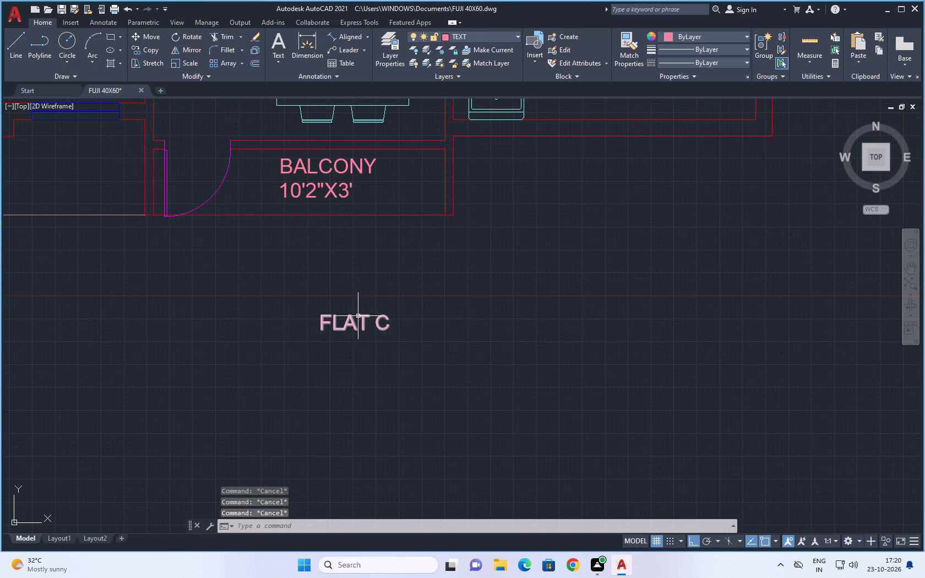
double_click(358, 316)
click(397, 319)
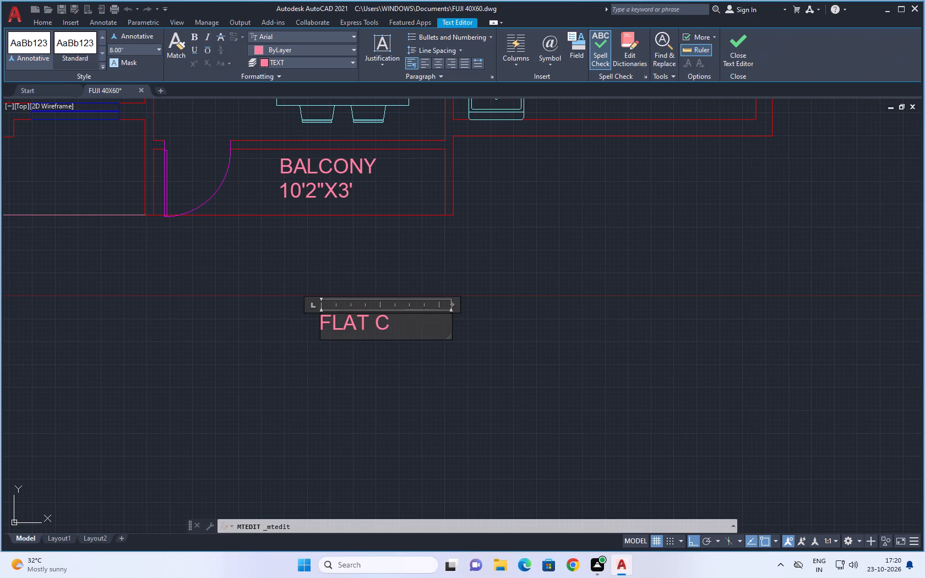
key(BackSpace)
key(BackSpace)
key(BackSpace)
key(BackSpace)
key(BackSpace)
key(BackSpace)
key(BackSpace)
key(BackSpace)
key(BackSpace)
key(BackSpace)
key(BackSpace)
key(BackSpace)
key(BackSpace)
key(BackSpace)
key(BackSpace)
key(BackSpace)
key(BackSpace)
text(RES)
text(IDENTIAL)
key(space)
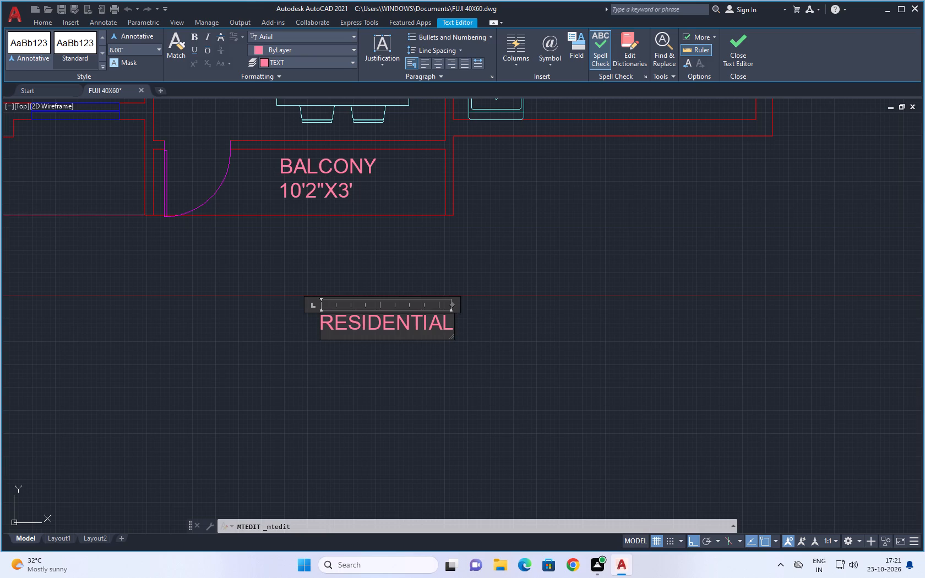
text(FLOOR)
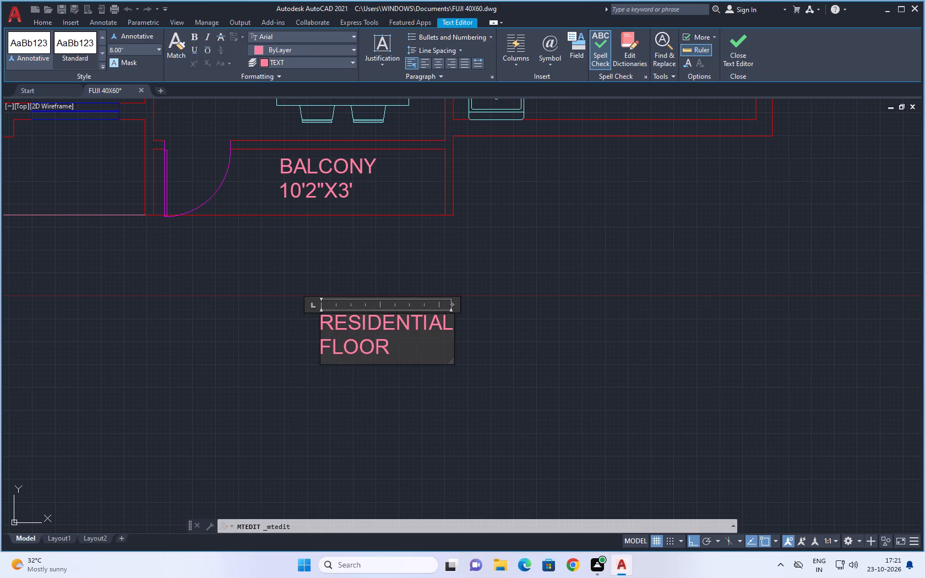
key(space)
text(PLAN)
scroll(521, 323, down, 2)
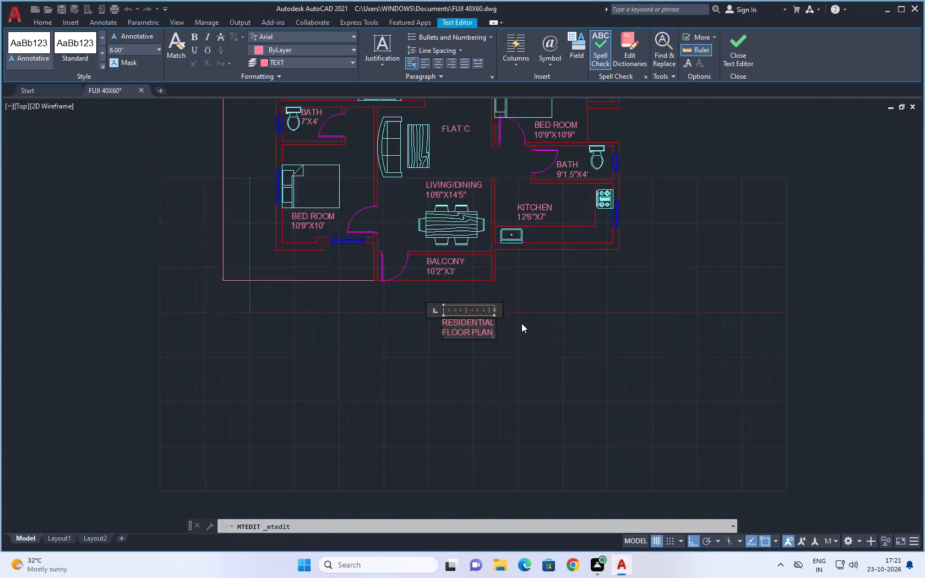
scroll(521, 323, down, 1)
middle_drag(536, 325, 485, 325)
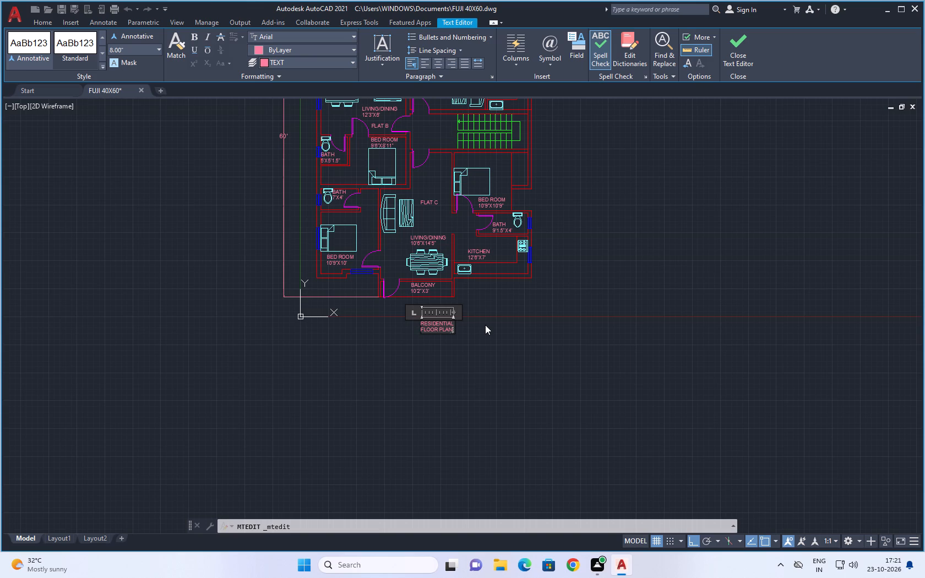
scroll(543, 348, down, 1)
middle_drag(575, 345, 505, 350)
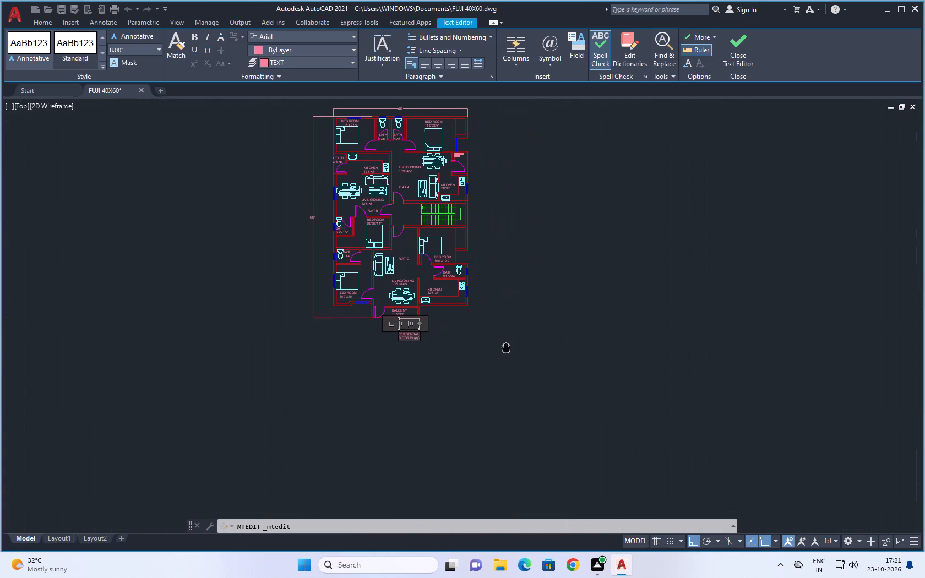
middle_drag(505, 350, 504, 359)
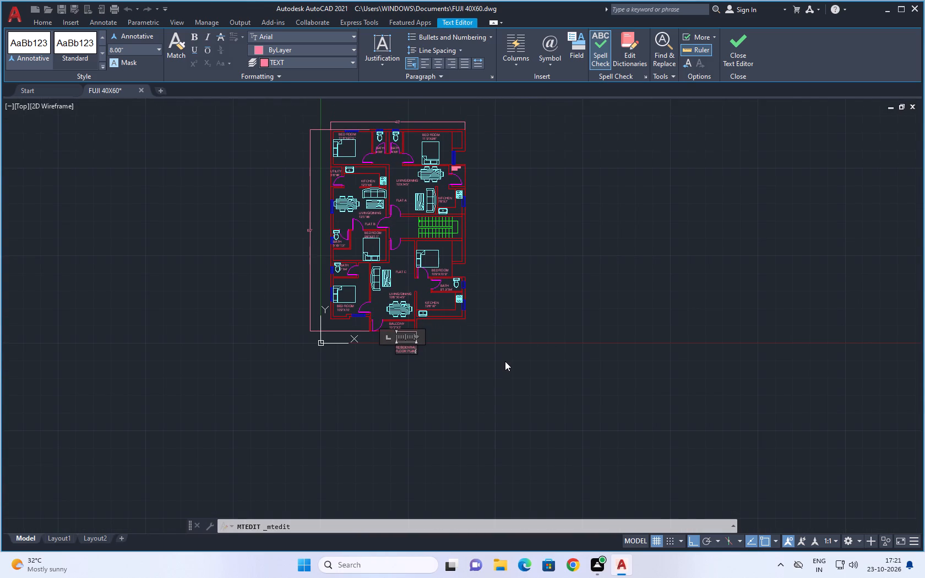
click(505, 366)
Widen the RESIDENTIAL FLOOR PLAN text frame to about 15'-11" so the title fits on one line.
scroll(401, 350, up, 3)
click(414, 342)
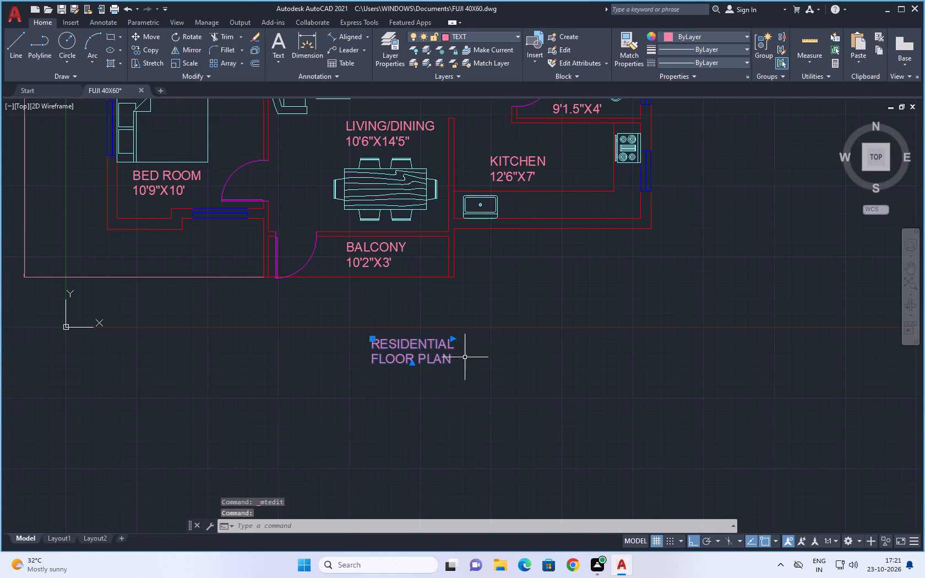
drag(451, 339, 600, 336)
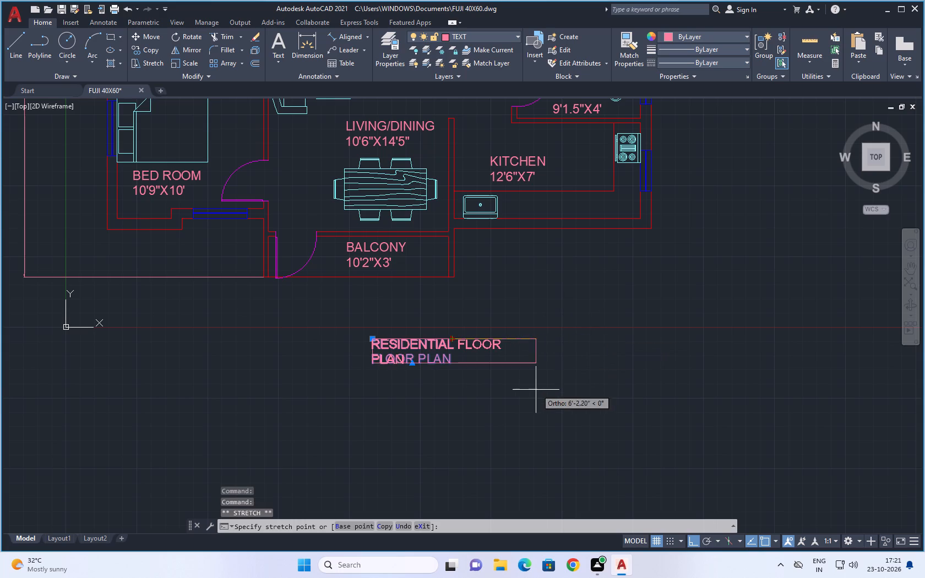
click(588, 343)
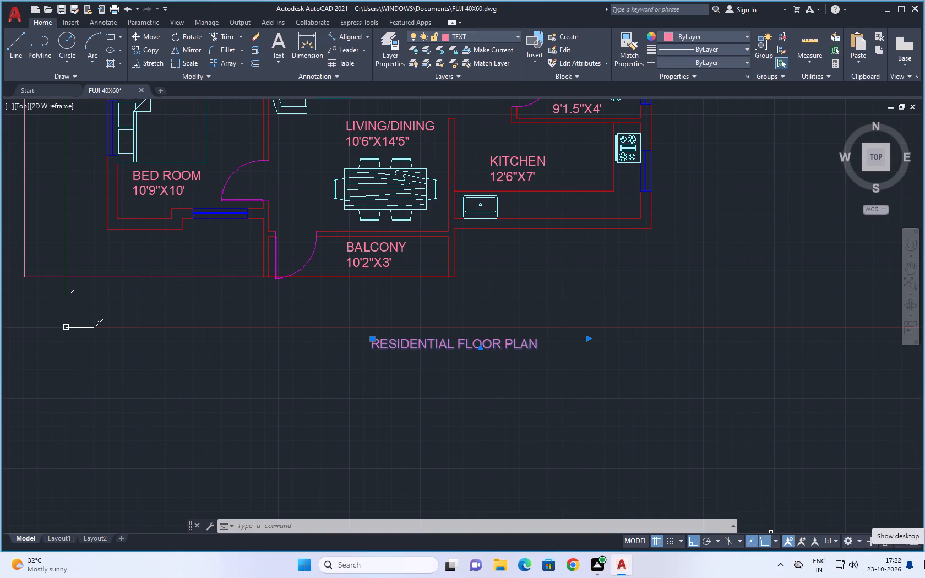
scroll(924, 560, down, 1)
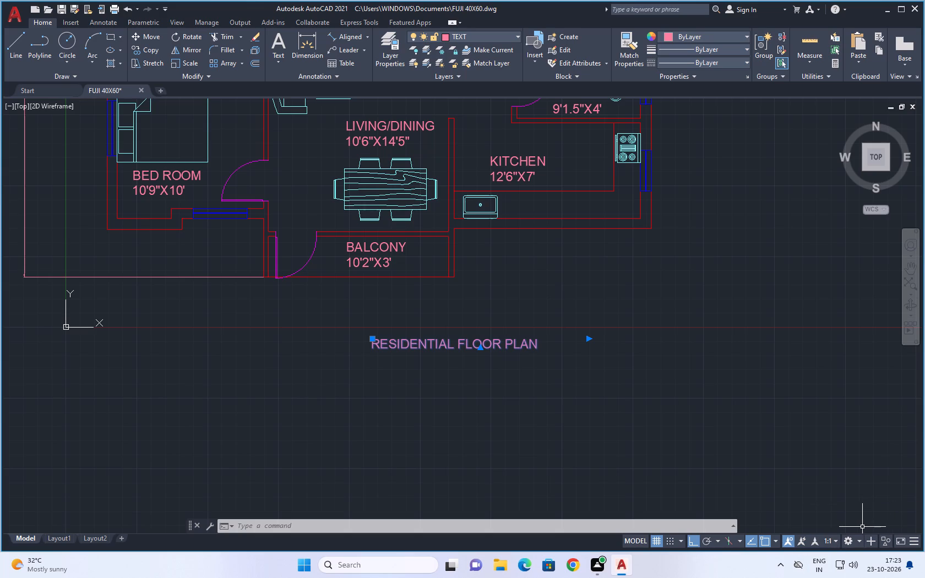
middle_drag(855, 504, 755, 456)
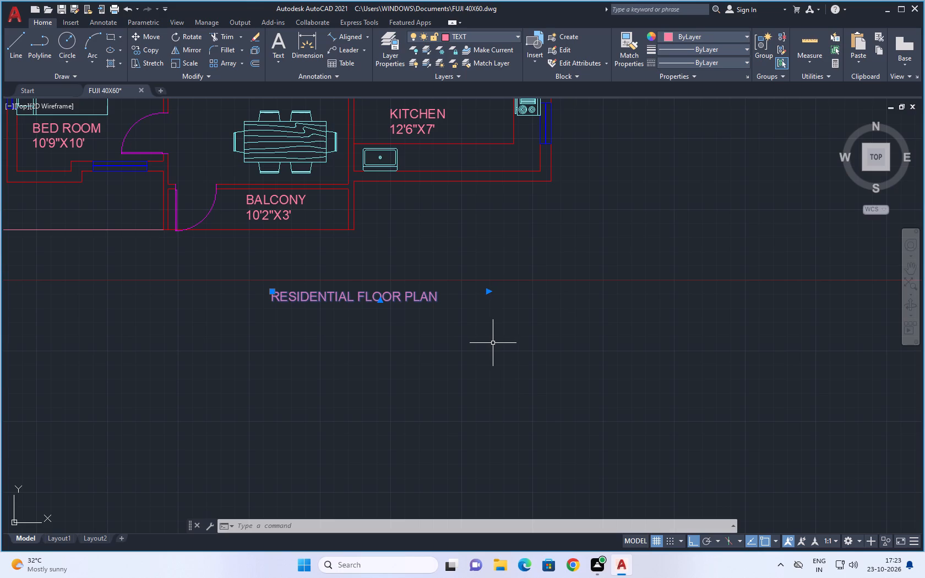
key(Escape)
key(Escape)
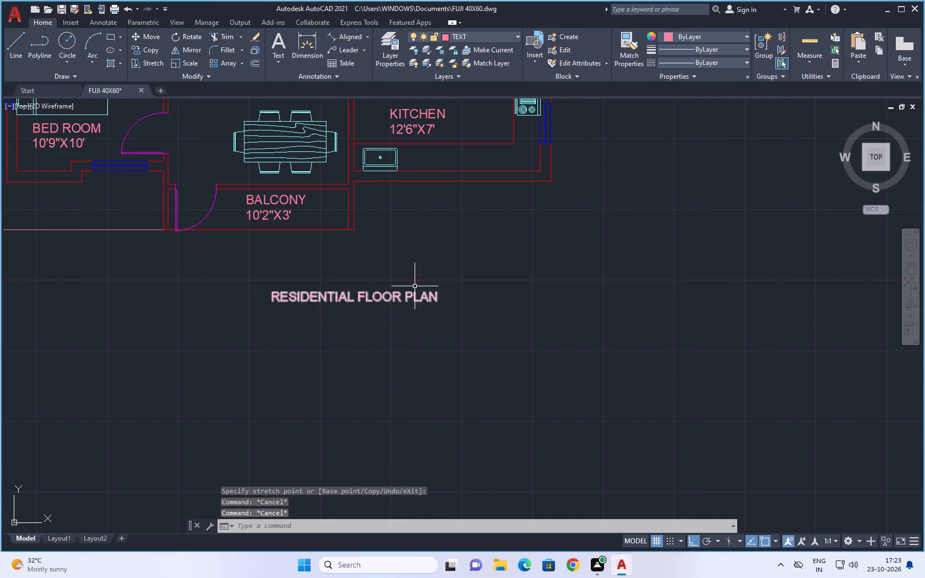
Set the text height of the RESIDENTIAL FLOOR PLAN title to 30".
click(409, 296)
right_click(409, 296)
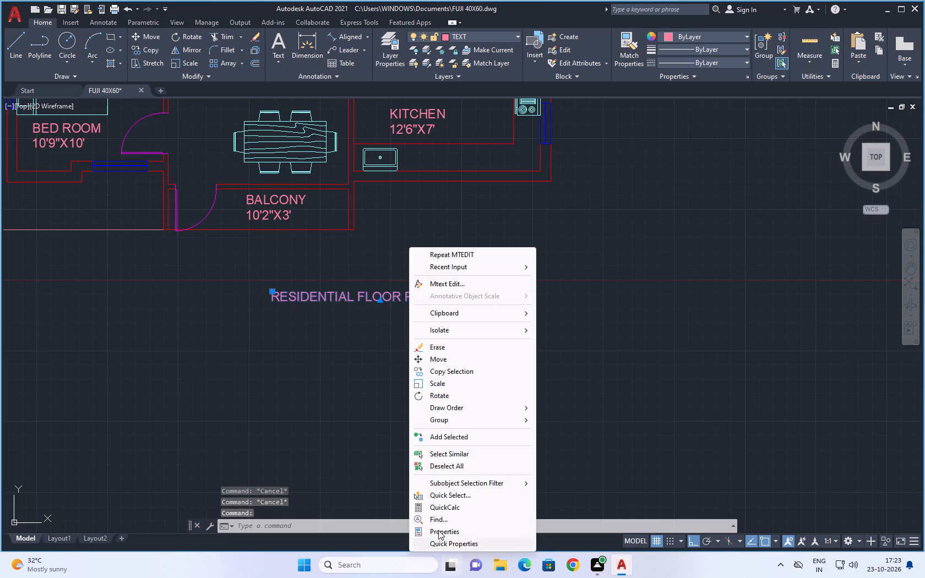
click(438, 529)
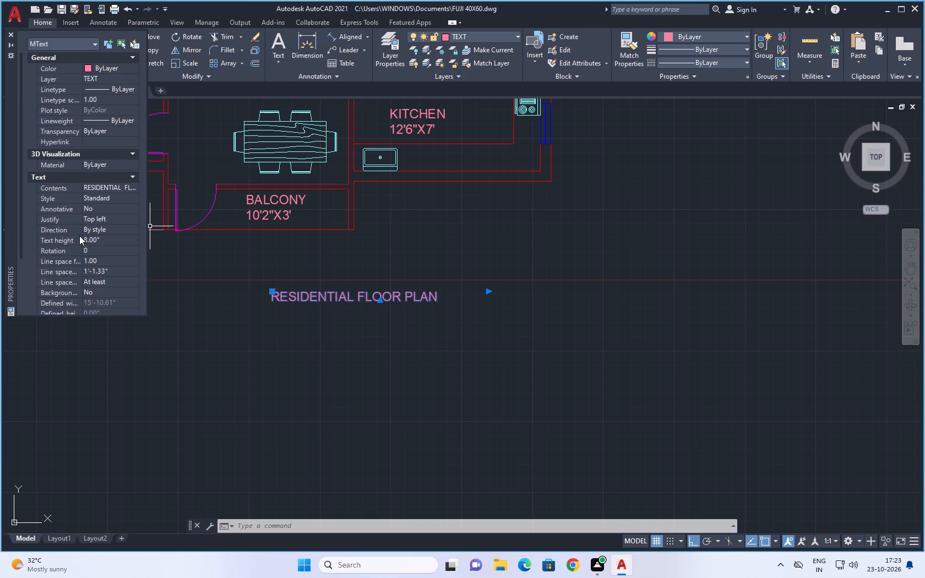
scroll(79, 235, down, 2)
scroll(79, 235, up, 1)
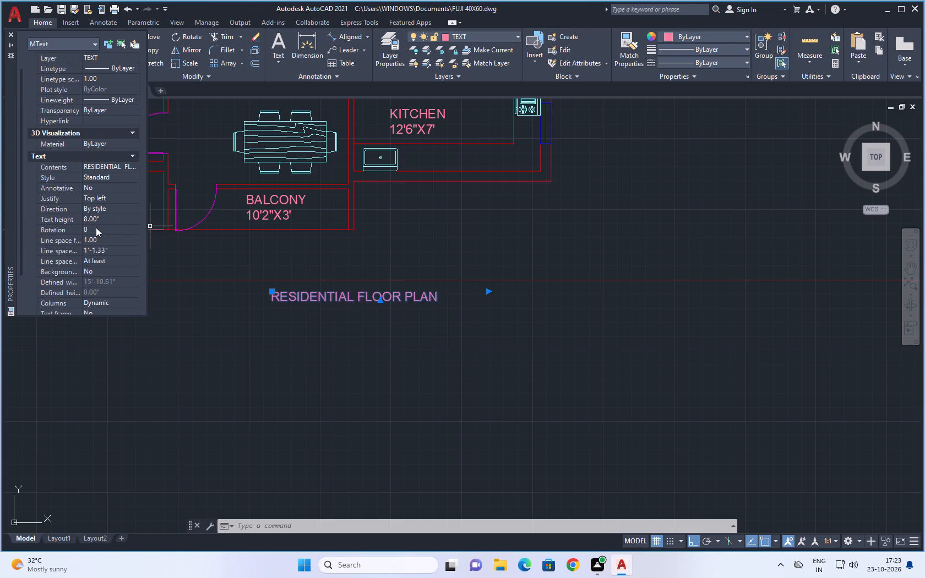
click(104, 216)
text(30)
key(Return)
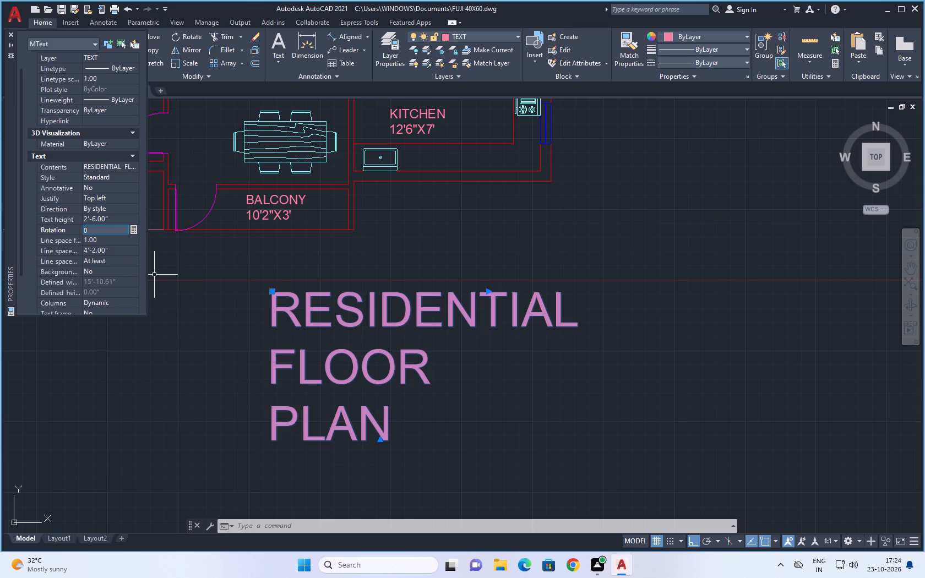
click(10, 34)
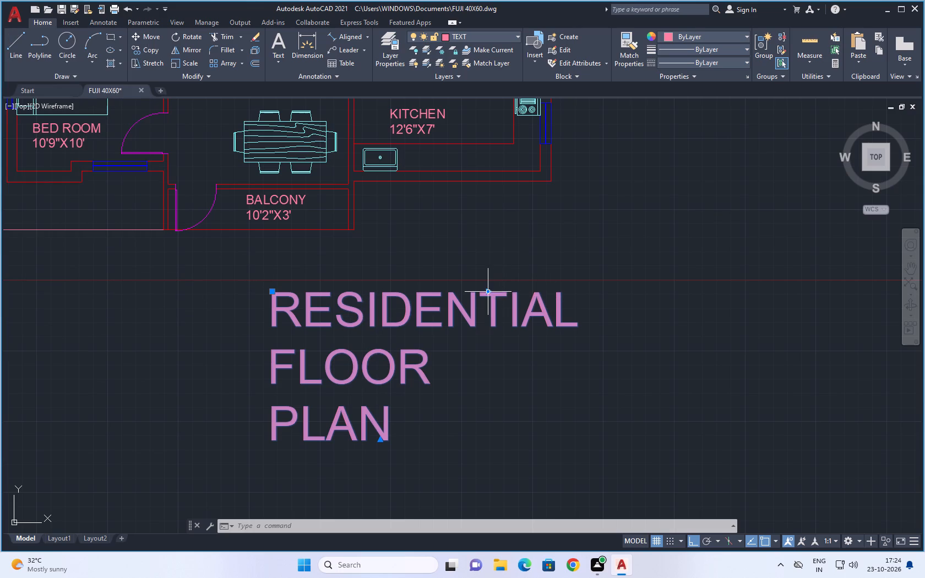
Stretch the enlarged title's text frame wide enough to fit RESIDENTIAL FLOOR PLAN on a single line.
drag(489, 293, 877, 277)
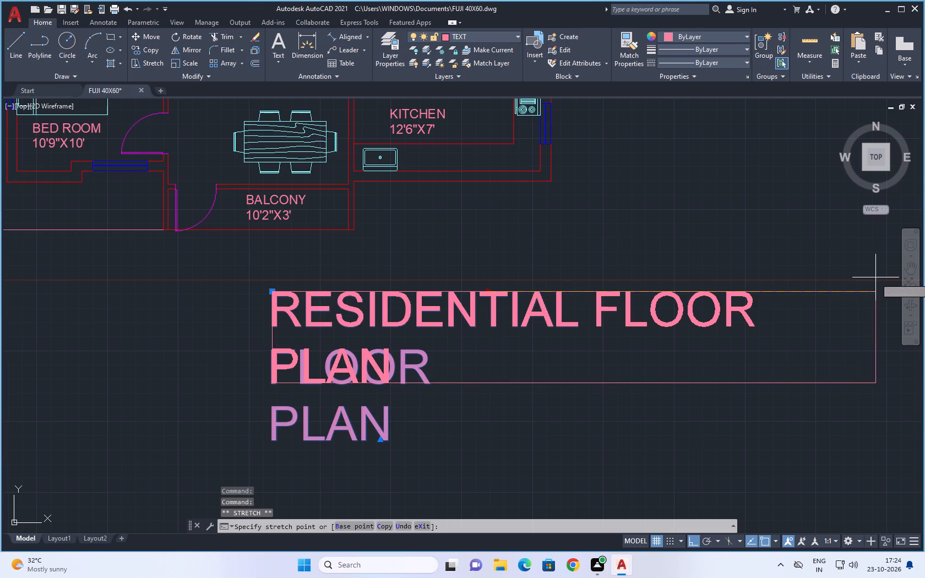
drag(877, 277, 899, 275)
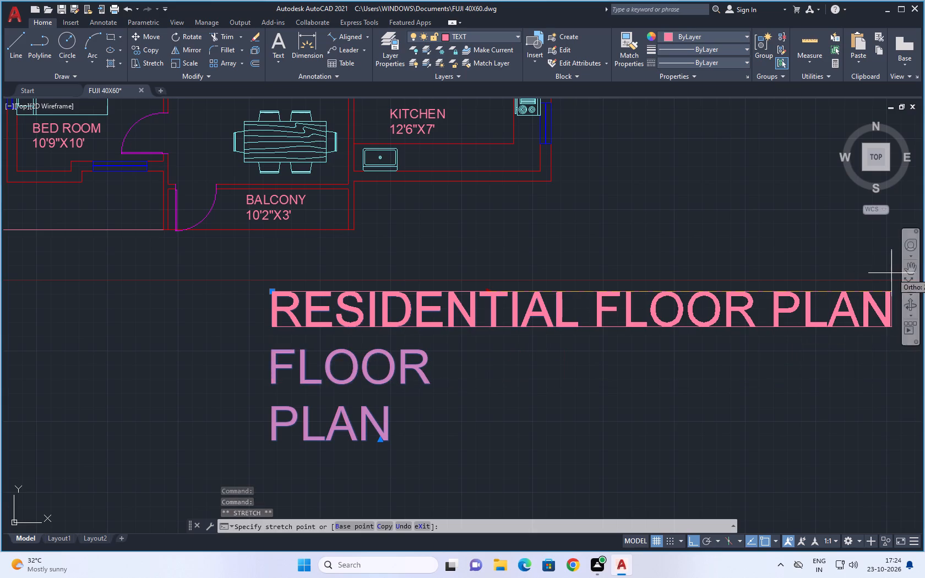
click(897, 271)
Move the RESIDENTIAL FLOOR PLAN title so it sits centred beneath the floor plan.
scroll(721, 377, down, 2)
middle_drag(709, 381, 682, 388)
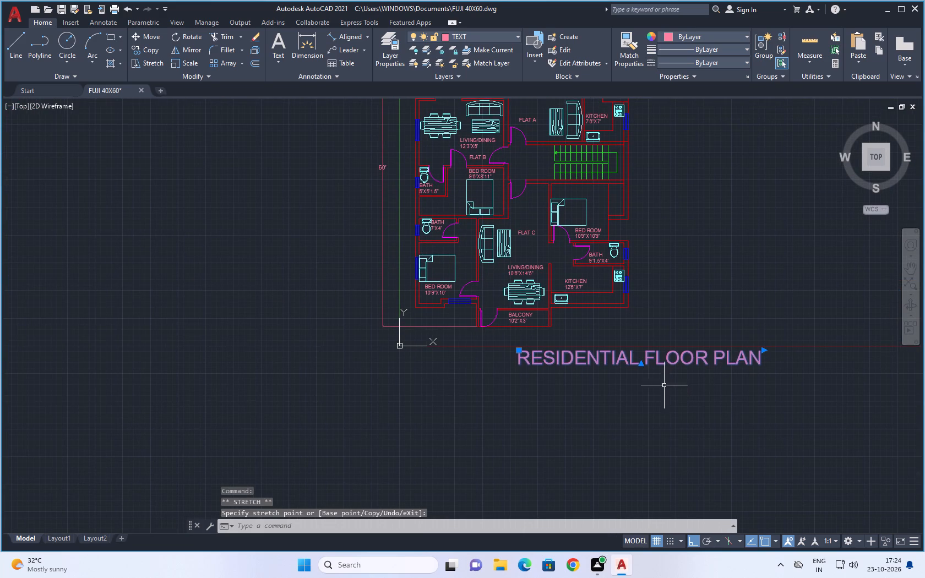
drag(634, 353, 543, 359)
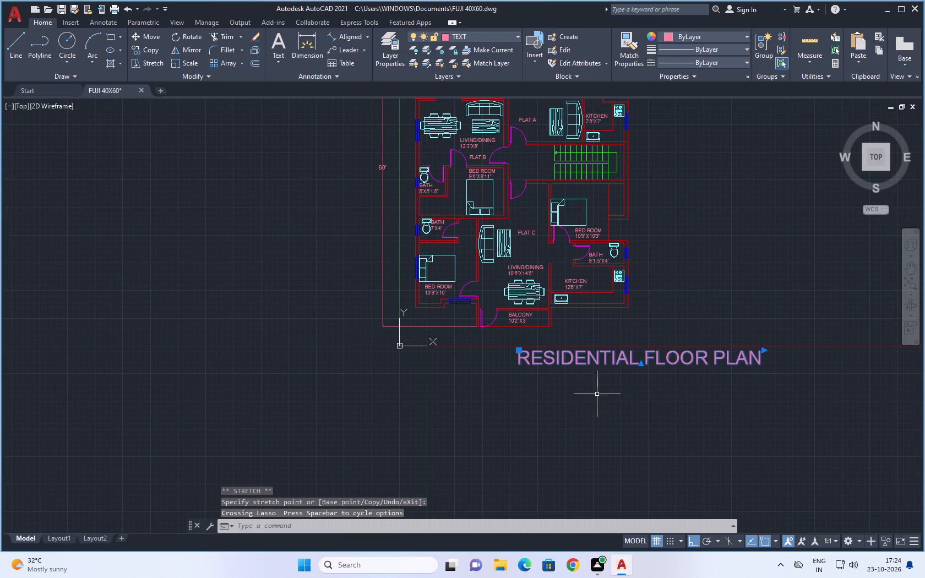
key(Escape)
key(Escape)
click(622, 355)
drag(629, 356, 546, 364)
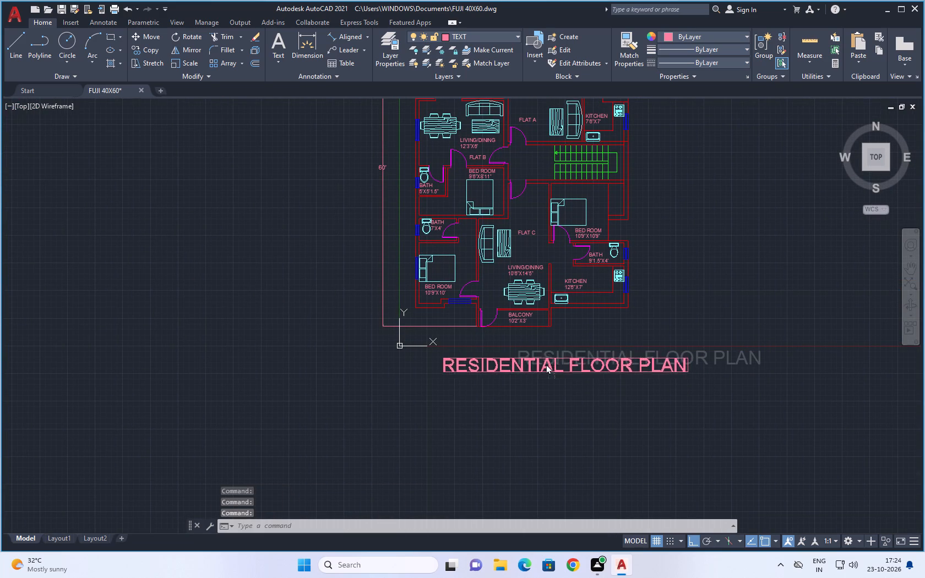
drag(546, 364, 521, 361)
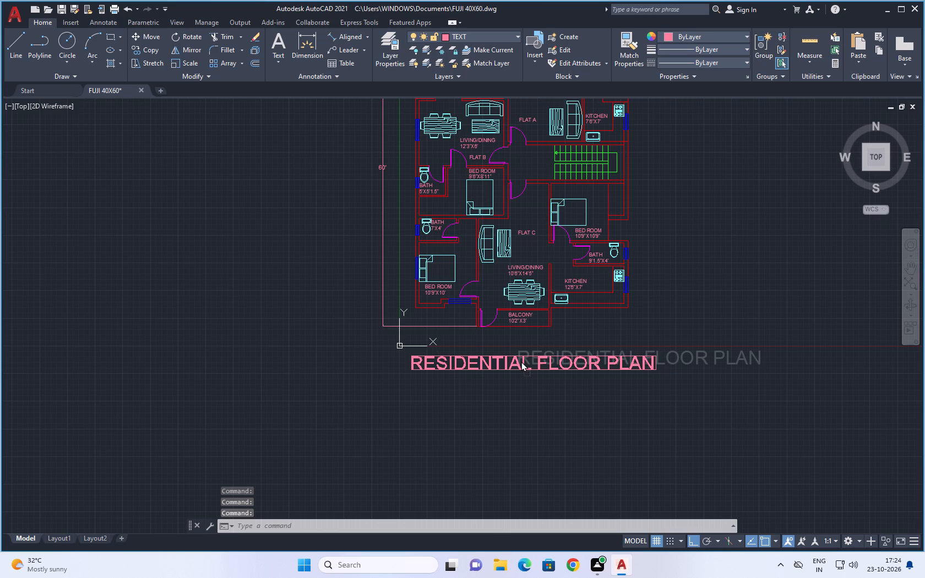
drag(521, 361, 510, 363)
scroll(578, 381, down, 2)
middle_drag(655, 370, 626, 412)
key(Escape)
key(Escape)
Examine the complete floor plan, checking its walls, room labels, outer dimensions and title.
scroll(602, 362, up, 3)
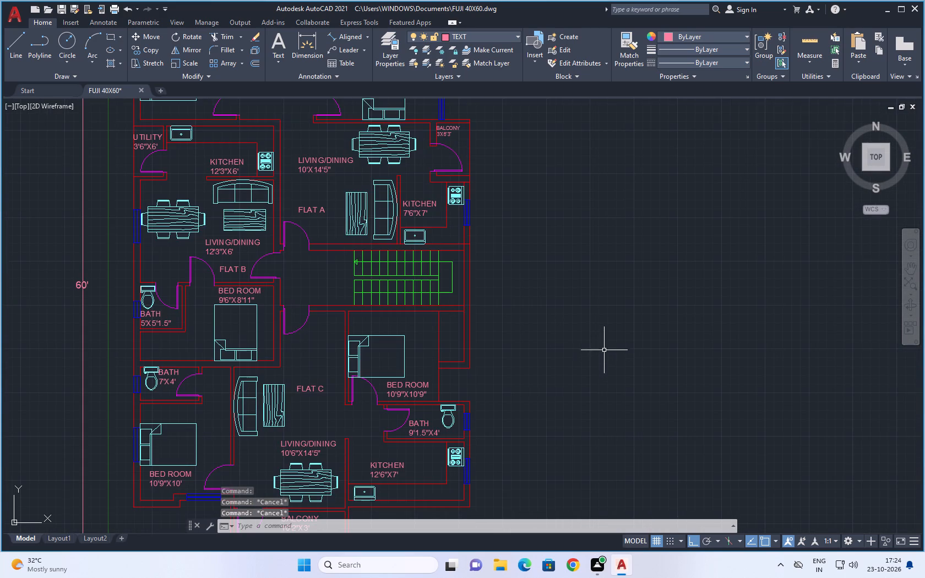
middle_drag(613, 318, 660, 232)
scroll(654, 267, down, 2)
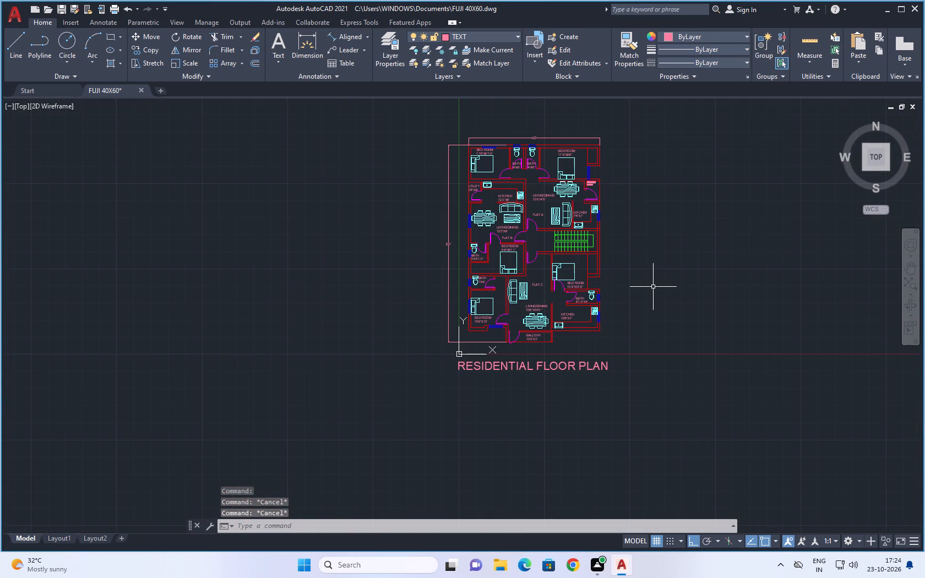
middle_drag(653, 287, 649, 308)
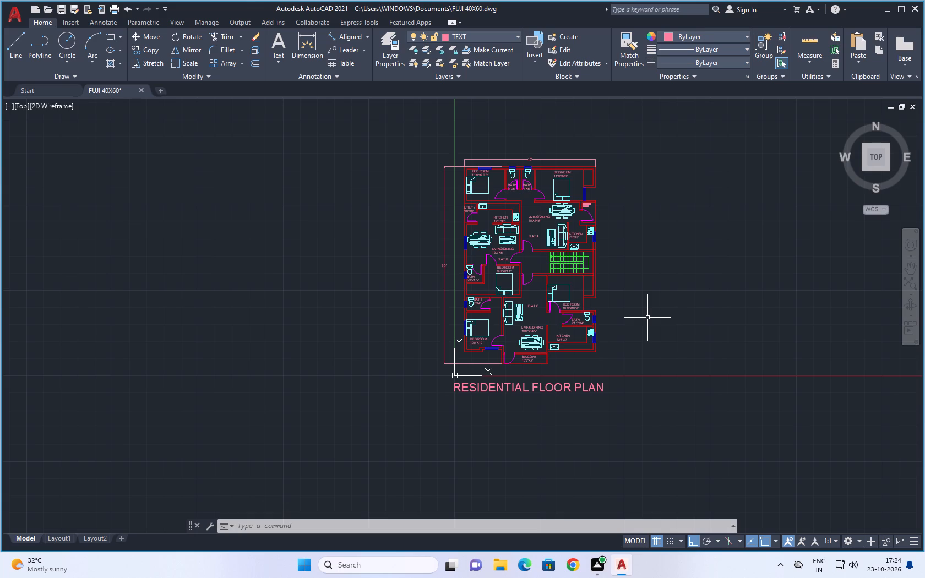
scroll(613, 323, down, 1)
middle_drag(651, 293, 623, 357)
scroll(617, 361, up, 1)
middle_drag(617, 356, 638, 314)
key(Escape)
key(Escape)
key(Escape)
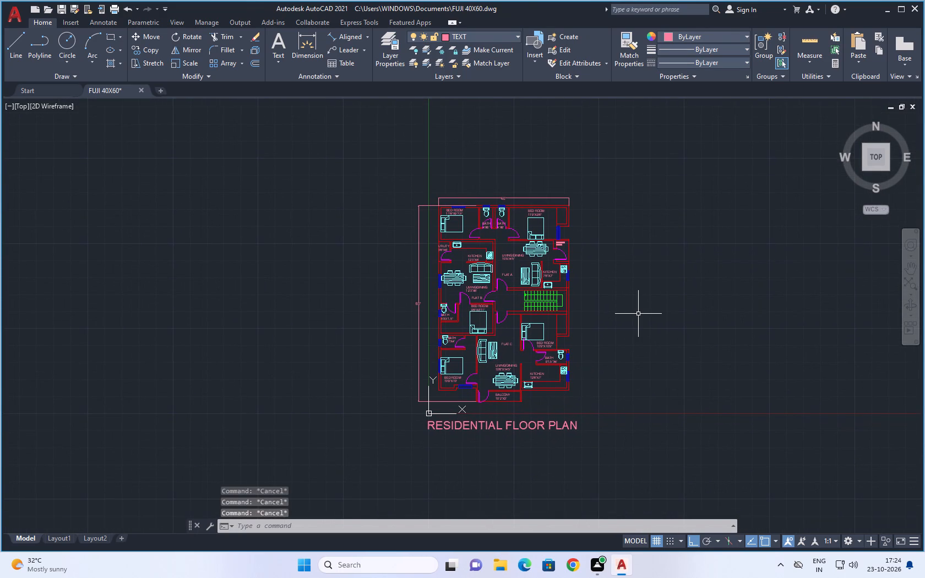
key(Escape)
middle_drag(636, 333, 598, 358)
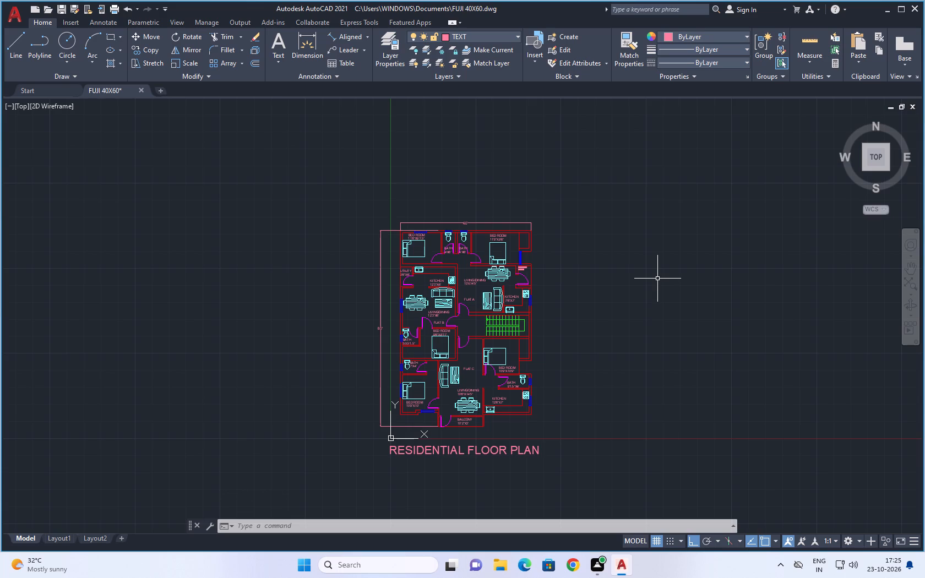
scroll(726, 318, down, 1)
middle_drag(681, 319, 636, 285)
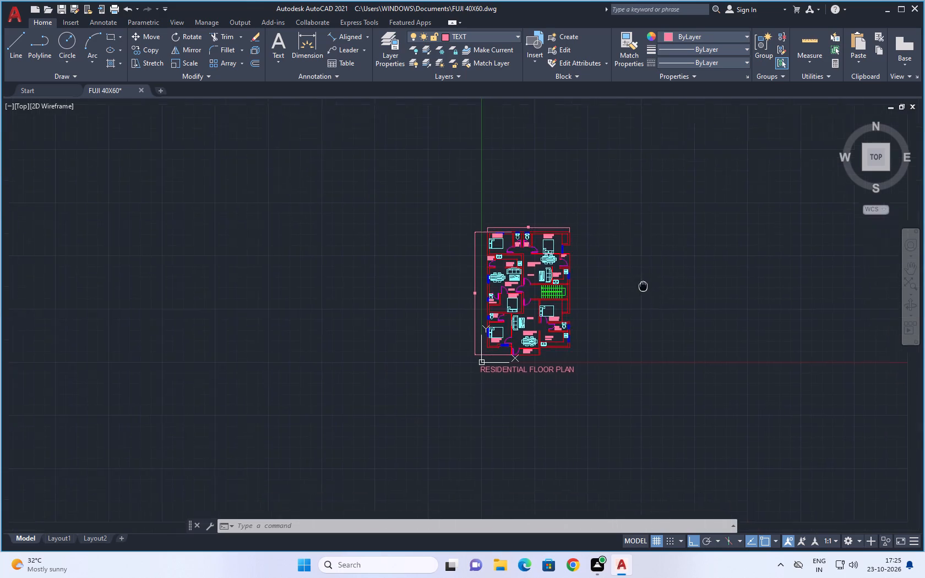
middle_drag(636, 285, 593, 308)
scroll(587, 315, up, 1)
middle_drag(589, 293, 639, 332)
scroll(640, 340, up, 1)
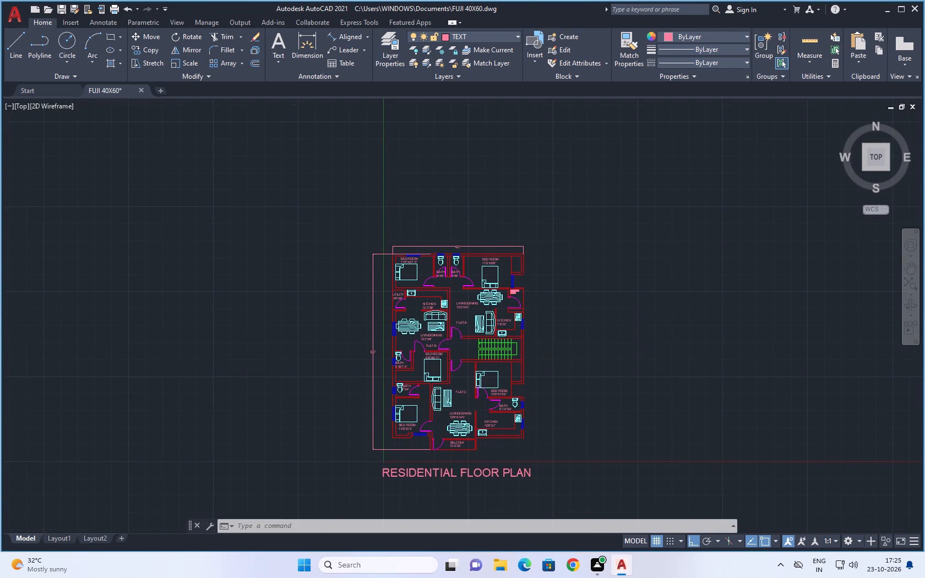
middle_drag(622, 309, 686, 310)
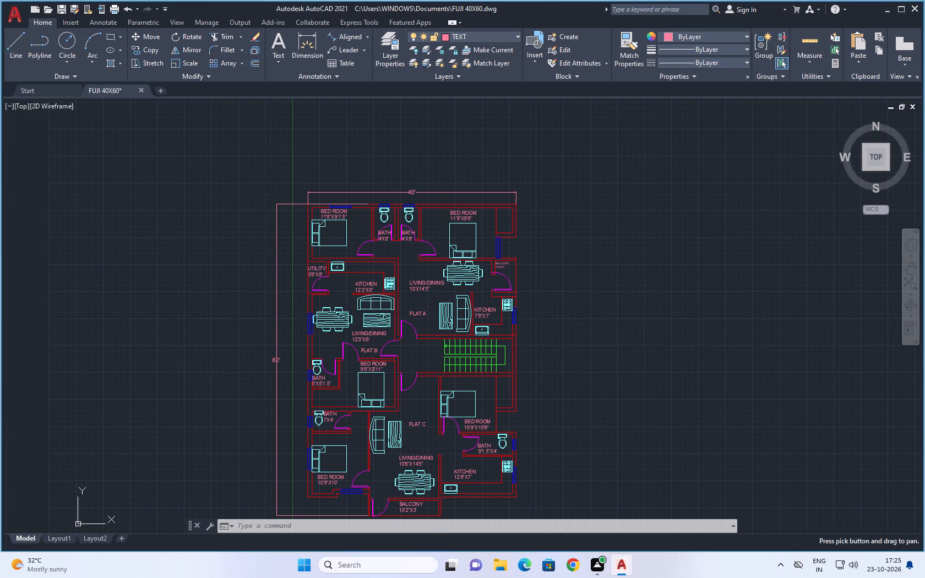
scroll(686, 310, down, 1)
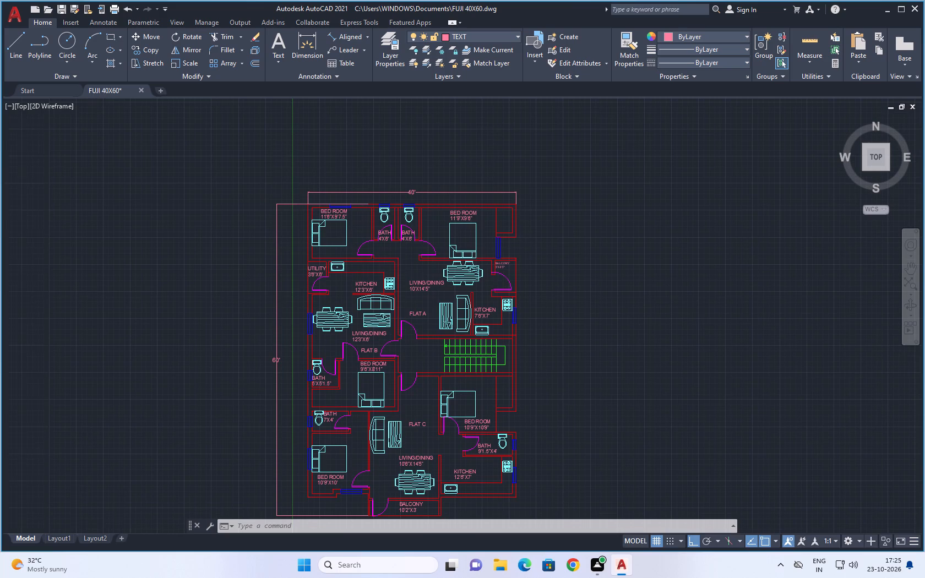
scroll(705, 313, down, 1)
middle_drag(676, 300, 675, 282)
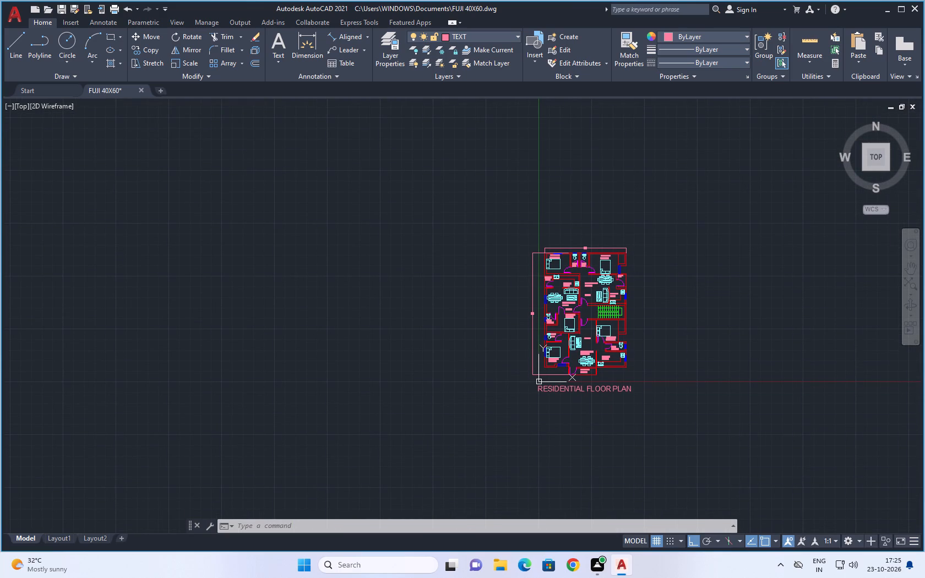
scroll(675, 282, down, 4)
middle_drag(697, 292, 627, 335)
scroll(567, 346, up, 2)
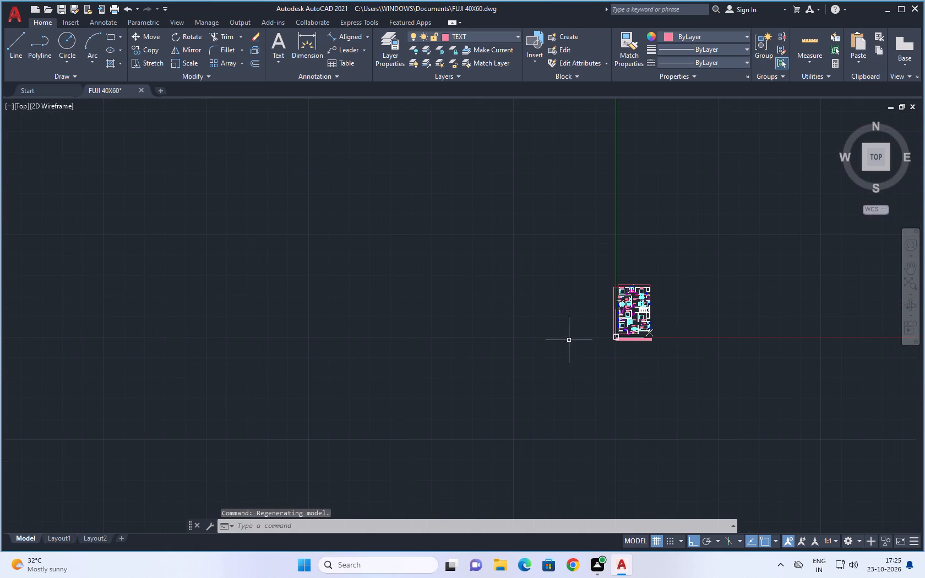
middle_drag(568, 328, 455, 311)
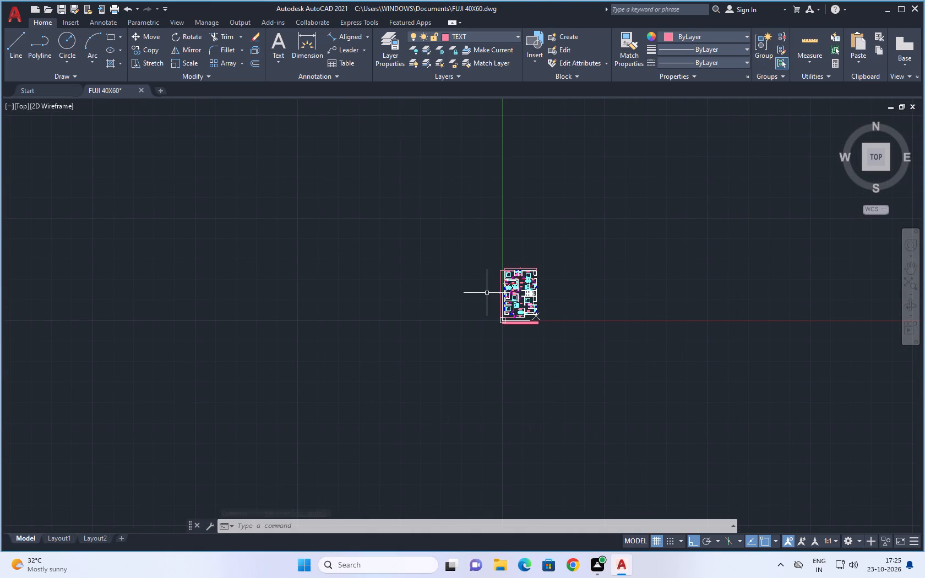
scroll(572, 288, up, 2)
middle_drag(565, 280, 645, 258)
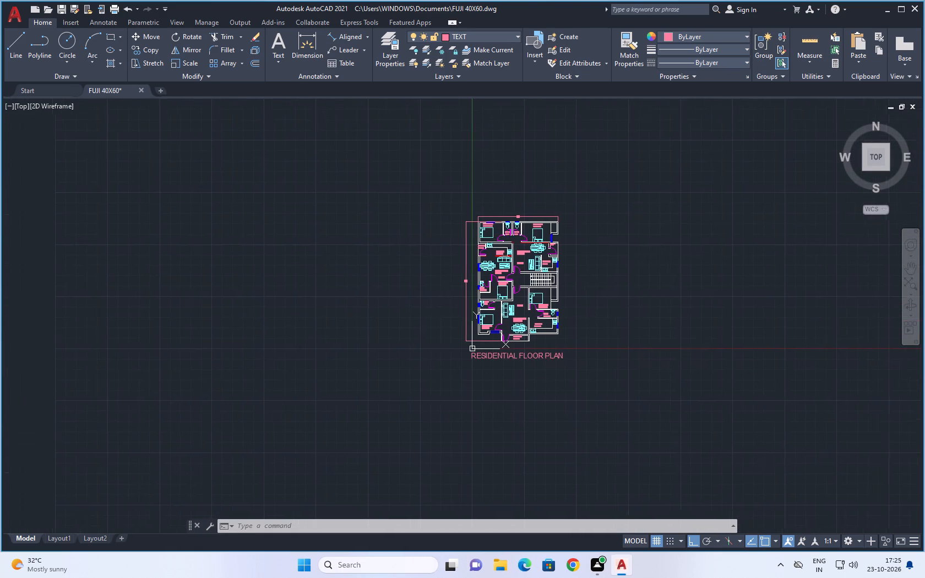
scroll(611, 278, up, 1)
middle_drag(560, 299, 621, 300)
scroll(585, 288, up, 3)
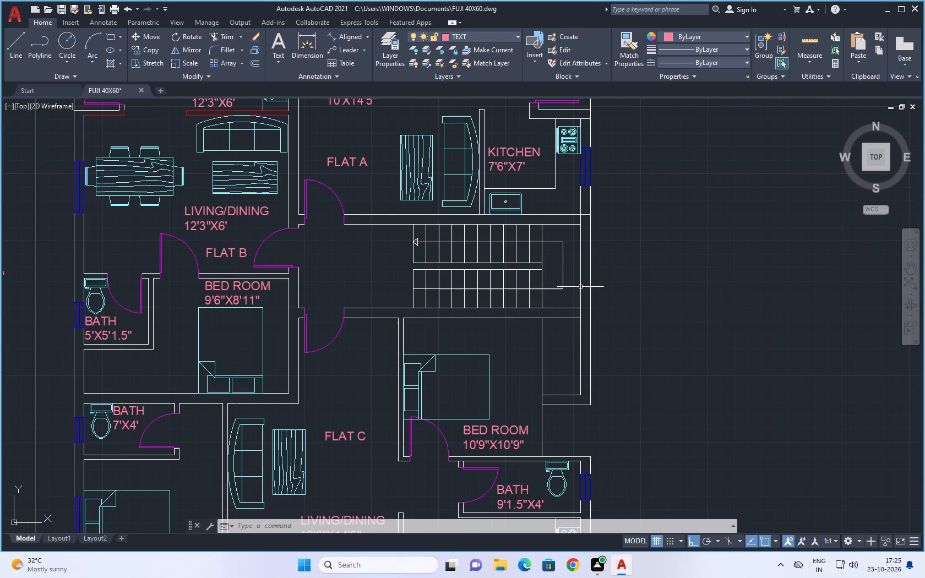
key(Escape)
key(Escape)
scroll(643, 287, down, 3)
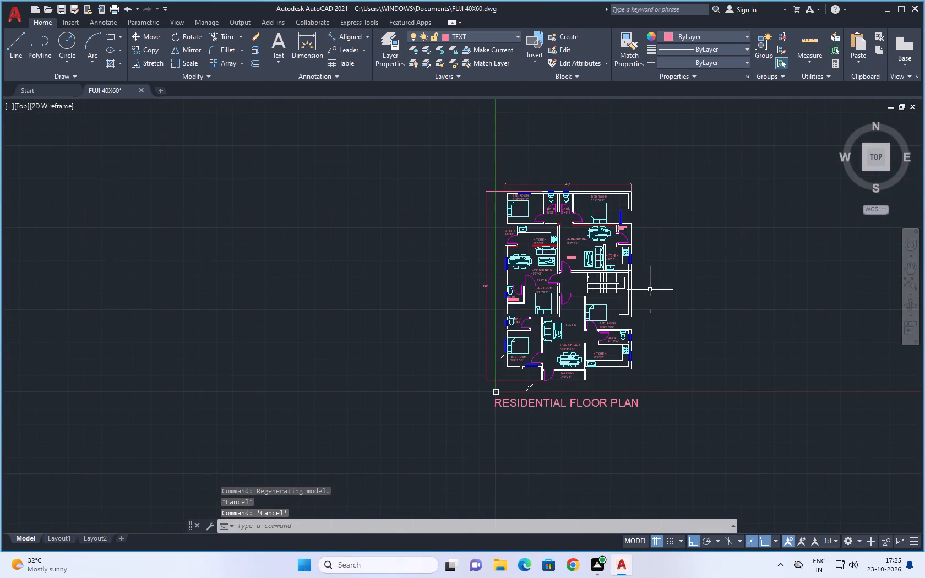
scroll(626, 276, up, 3)
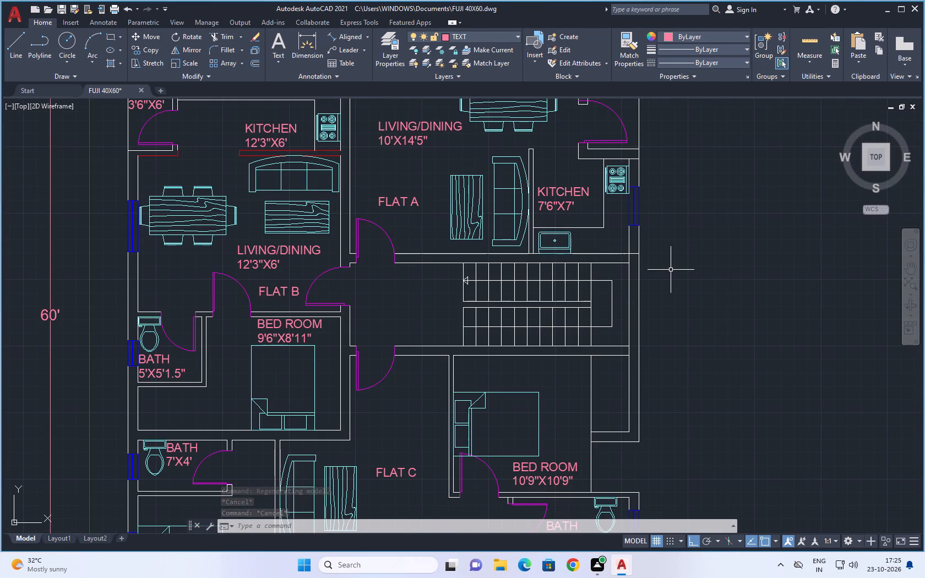
scroll(671, 270, down, 2)
middle_drag(688, 287, 650, 258)
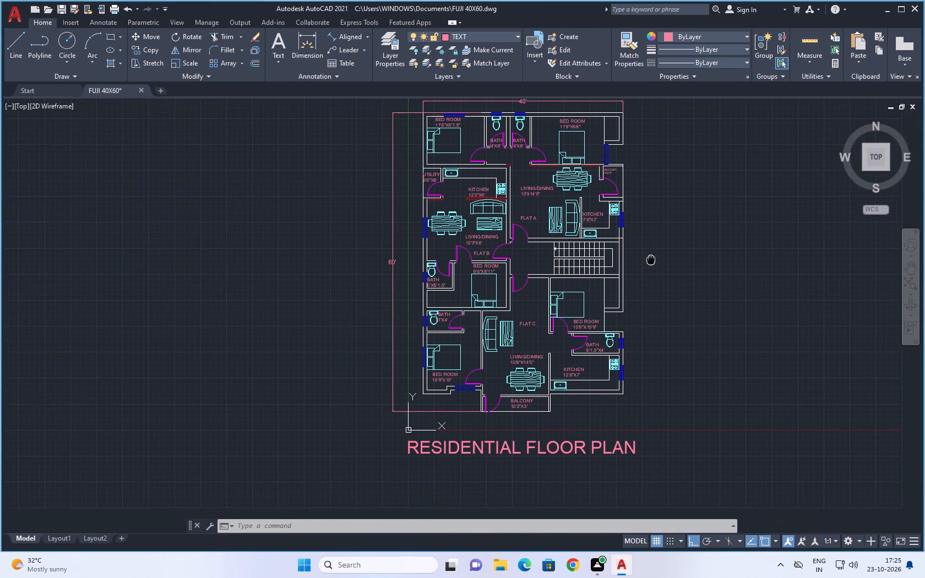
middle_drag(650, 258, 630, 255)
scroll(625, 265, up, 1)
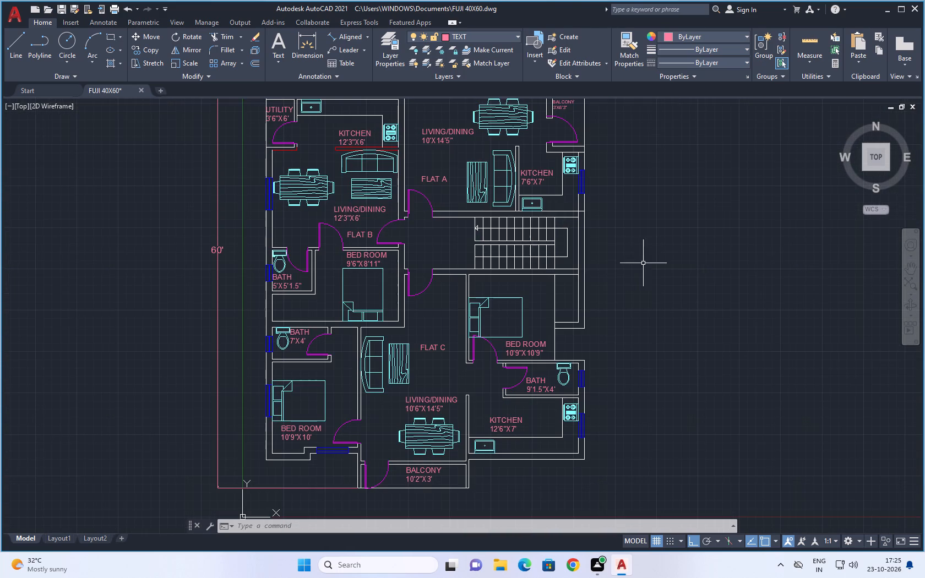
middle_drag(649, 254, 640, 397)
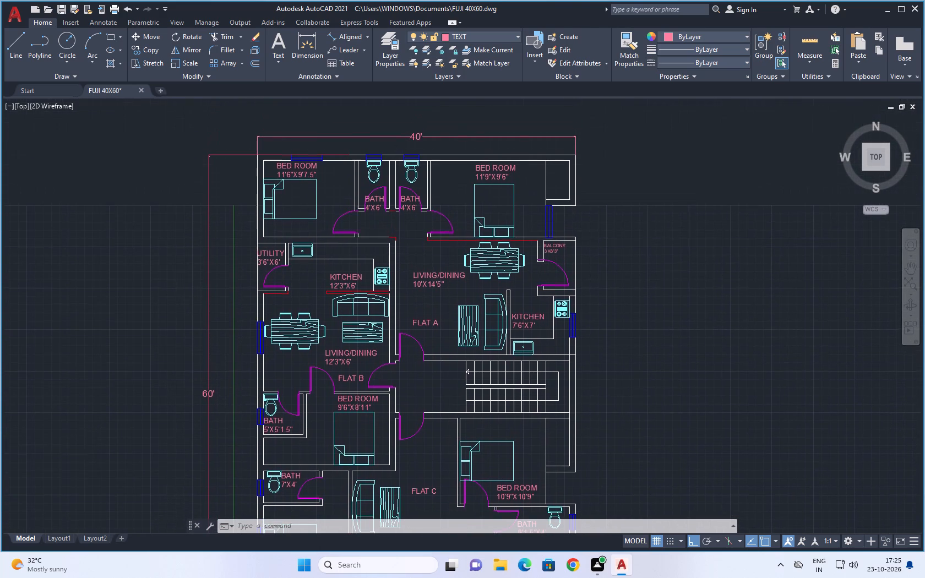
Turn off the DOOR and EQUIPMENT layers, keeping the current TEXT layer on.
click(516, 36)
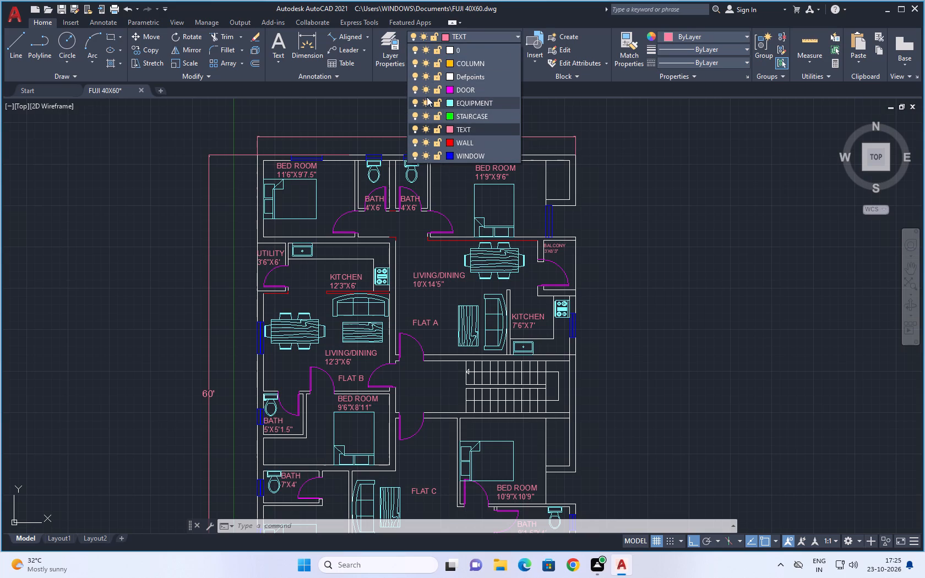
click(415, 86)
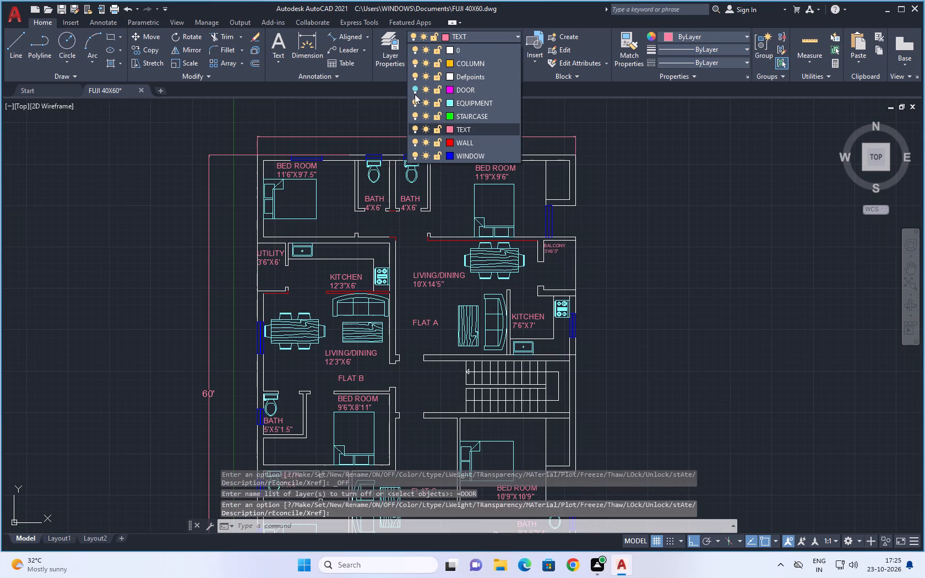
click(412, 105)
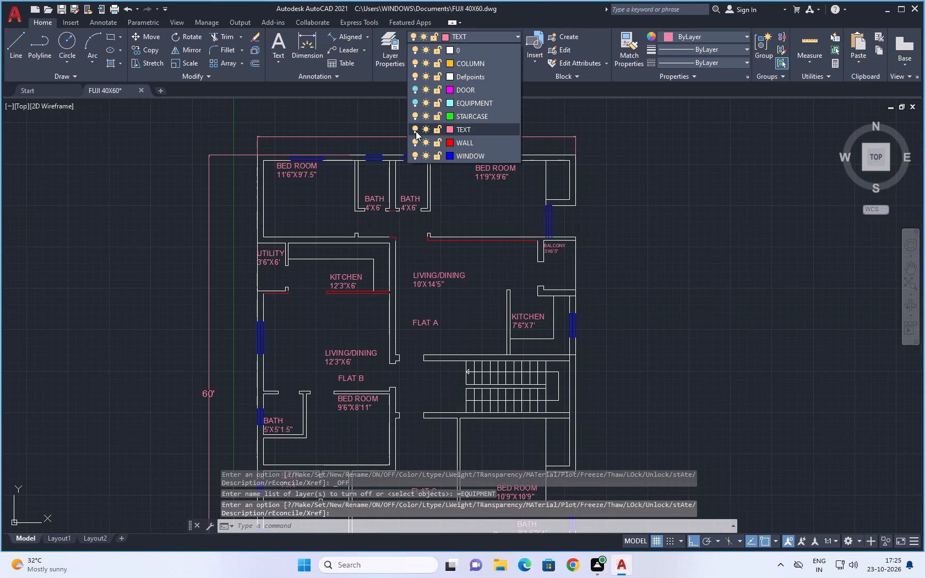
click(415, 129)
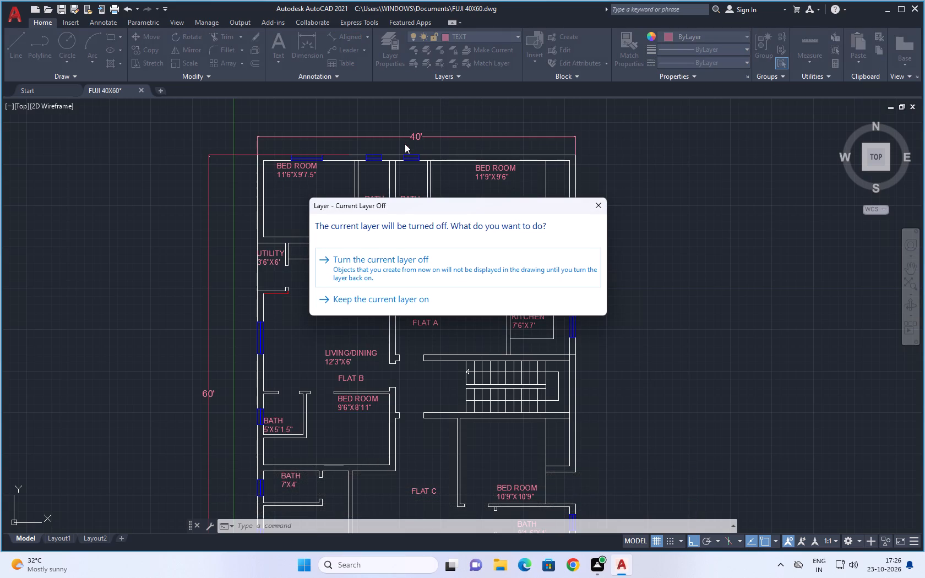
click(387, 297)
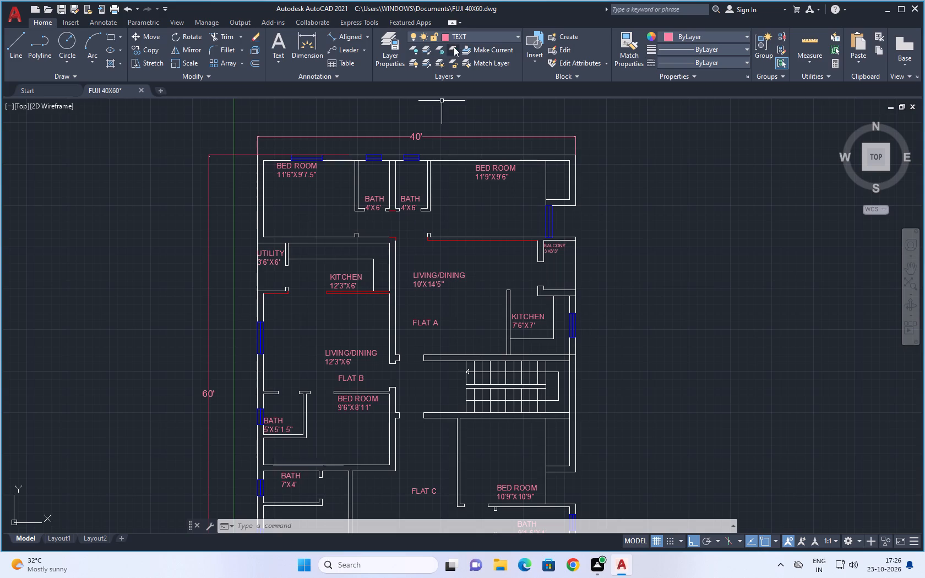
Make layer 0 the current layer.
click(482, 38)
click(454, 52)
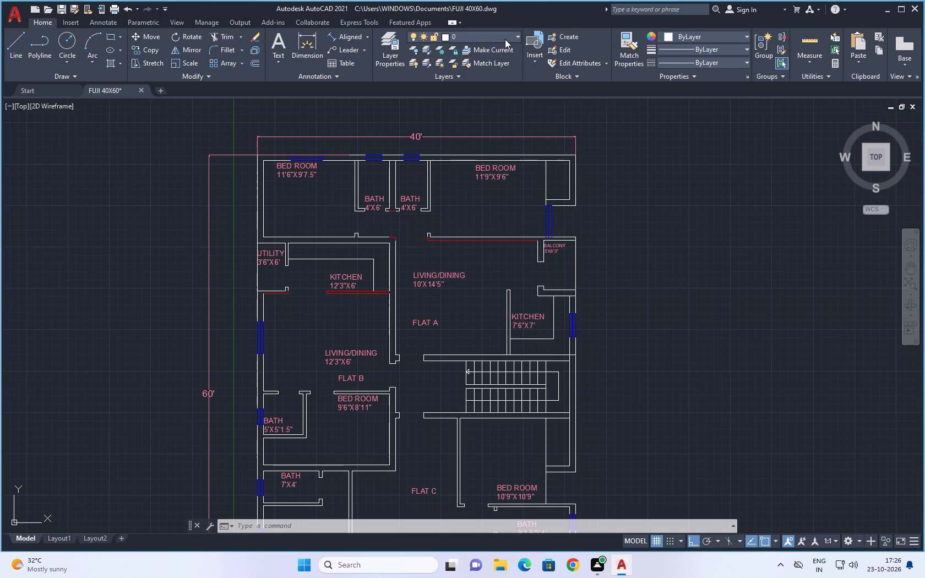
Turn off the TEXT and WINDOW layers so the wall and staircase linework is isolated.
click(505, 39)
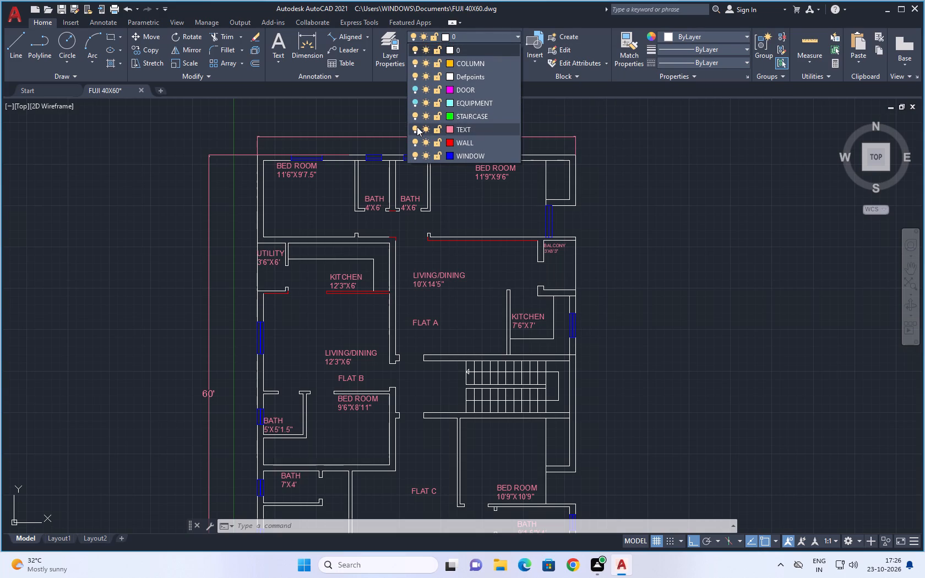
click(417, 127)
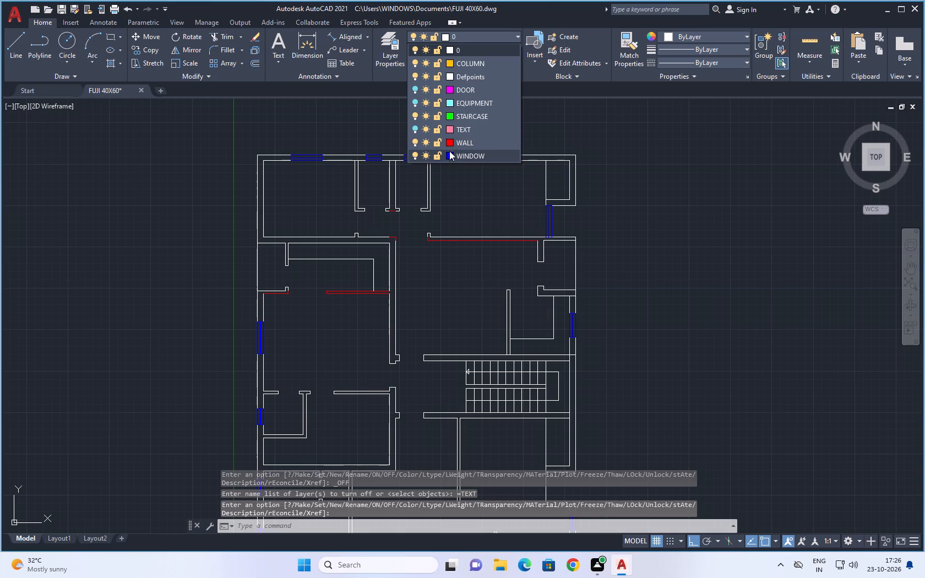
click(415, 152)
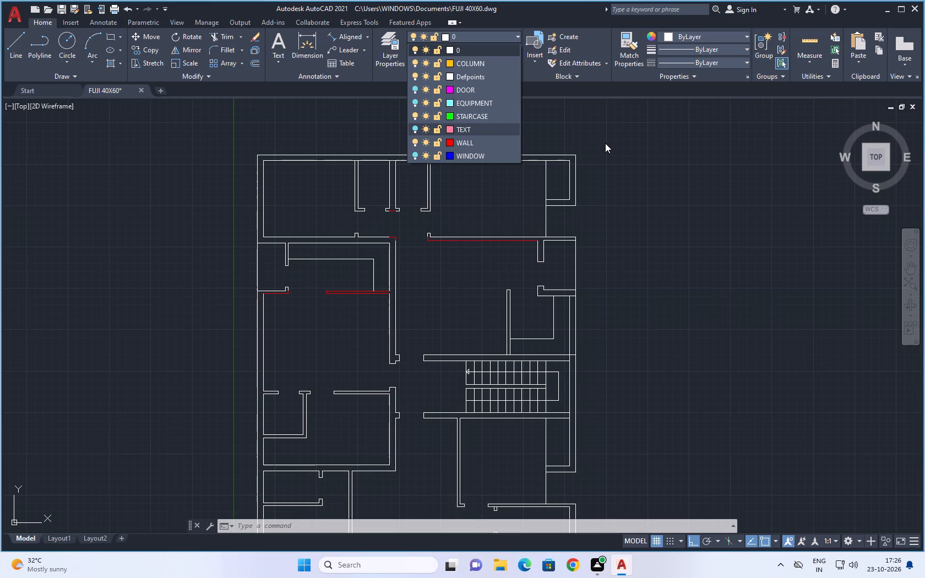
click(514, 35)
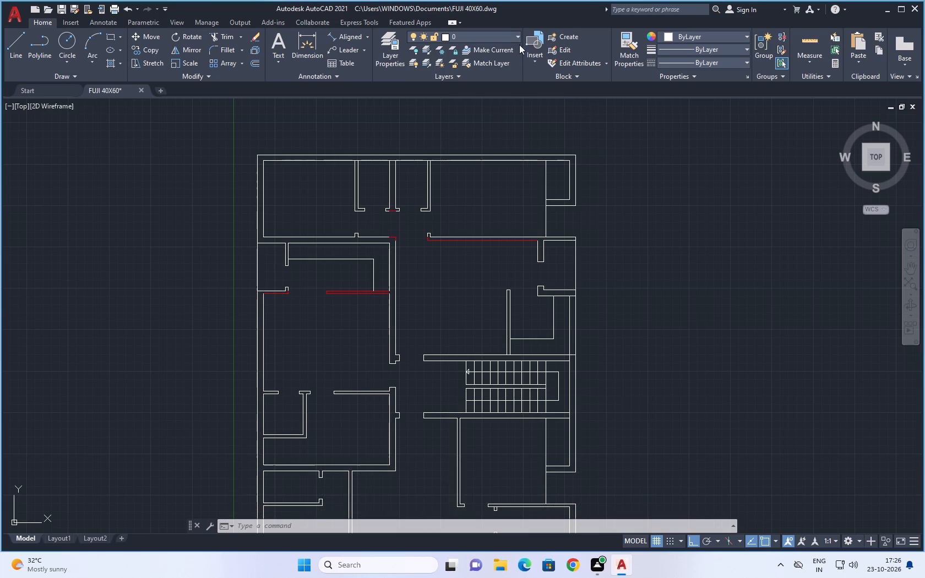
scroll(621, 205, down, 2)
middle_drag(662, 226, 623, 199)
key(Escape)
key(Escape)
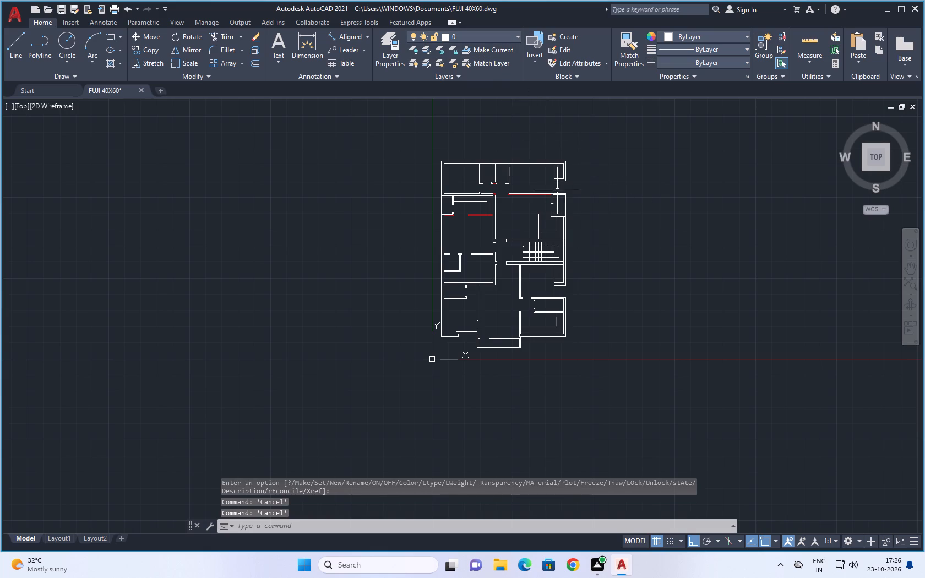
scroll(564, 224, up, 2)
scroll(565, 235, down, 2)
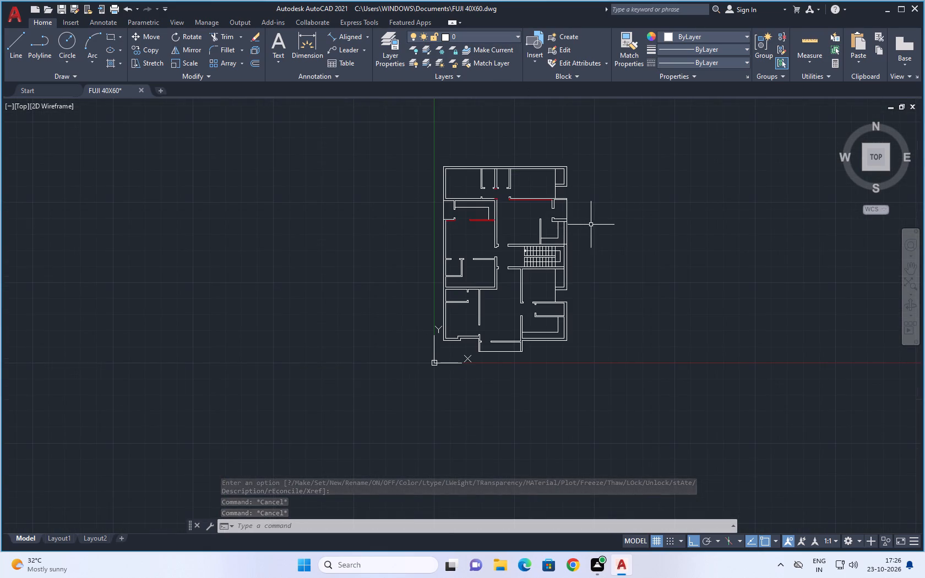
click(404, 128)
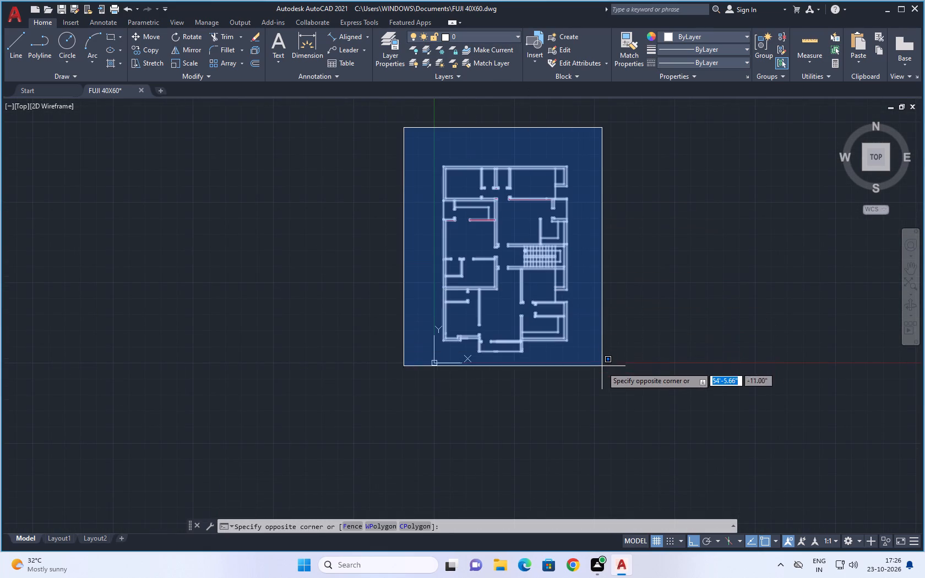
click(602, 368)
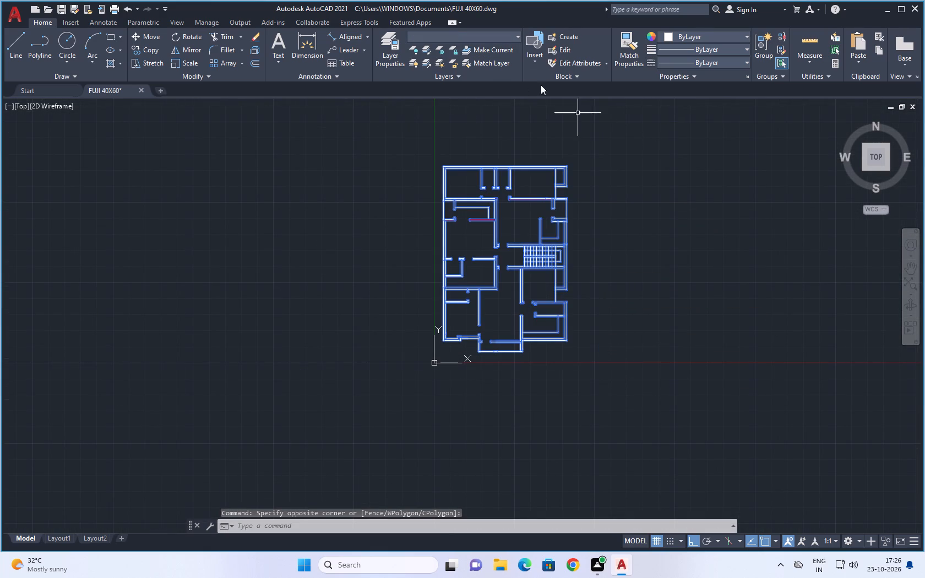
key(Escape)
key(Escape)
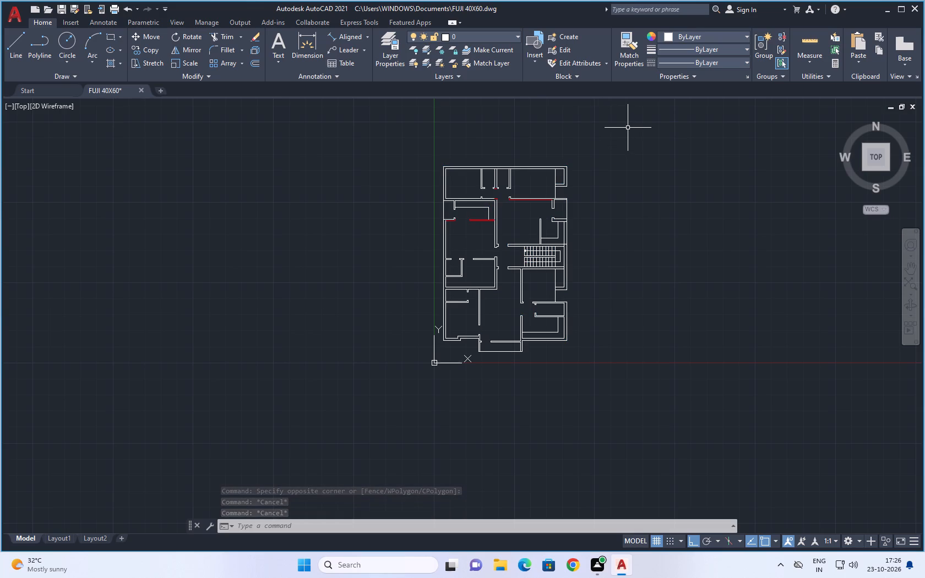
Assign all the visible wall and staircase linework to the WALL layer, with the layer colour at red, index 10.
click(610, 131)
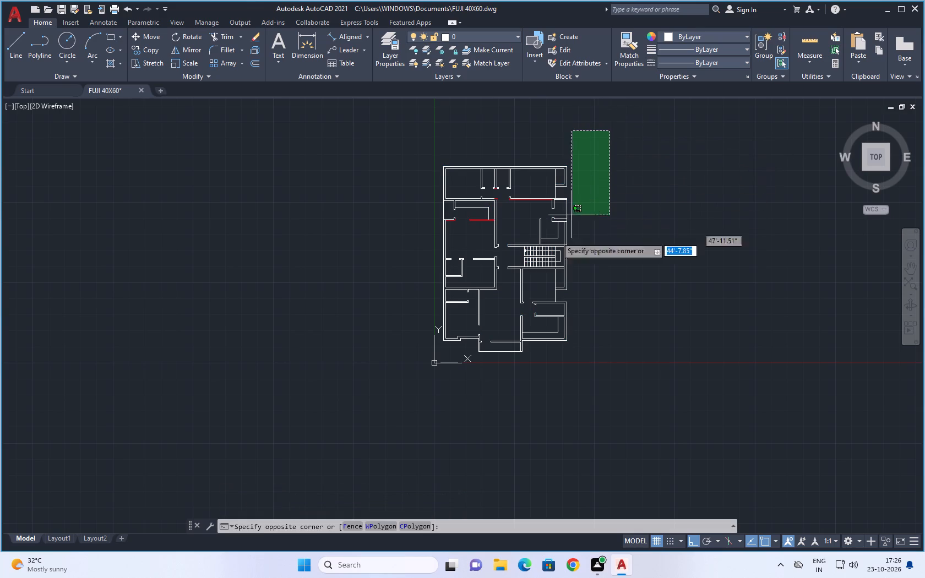
click(438, 360)
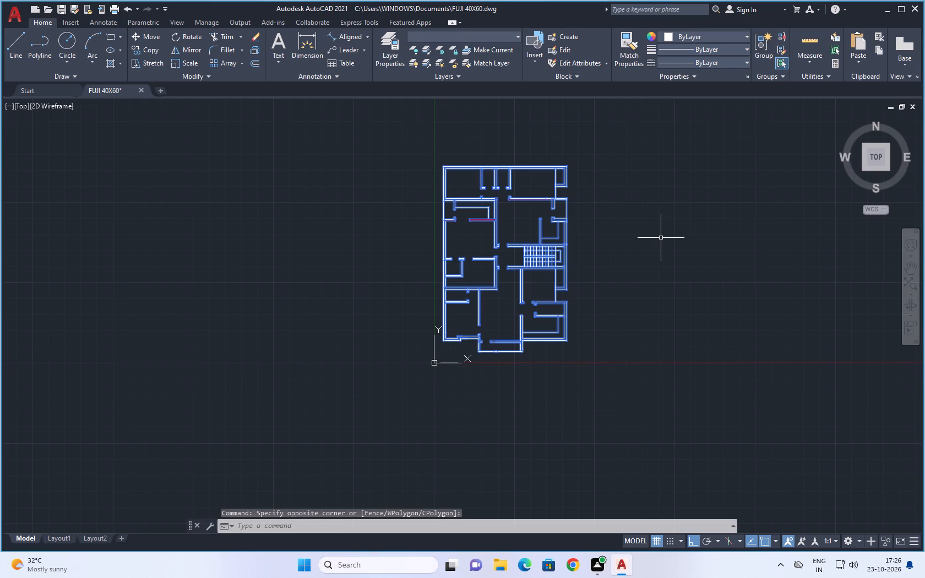
click(513, 41)
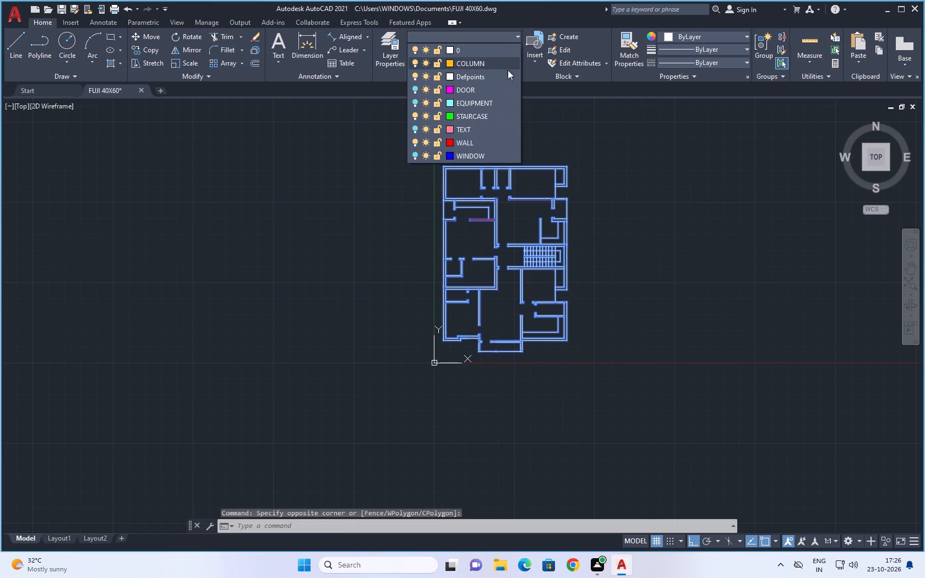
click(449, 140)
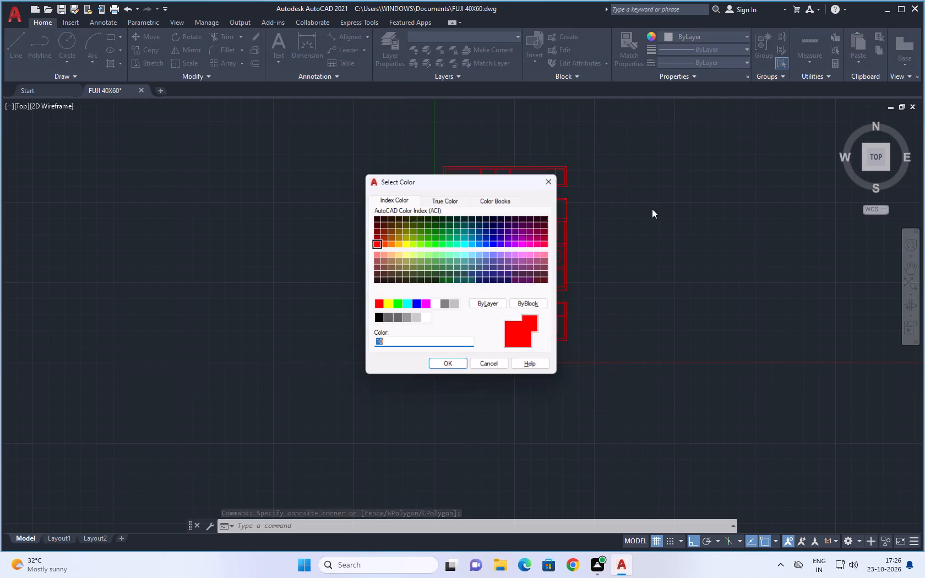
click(453, 369)
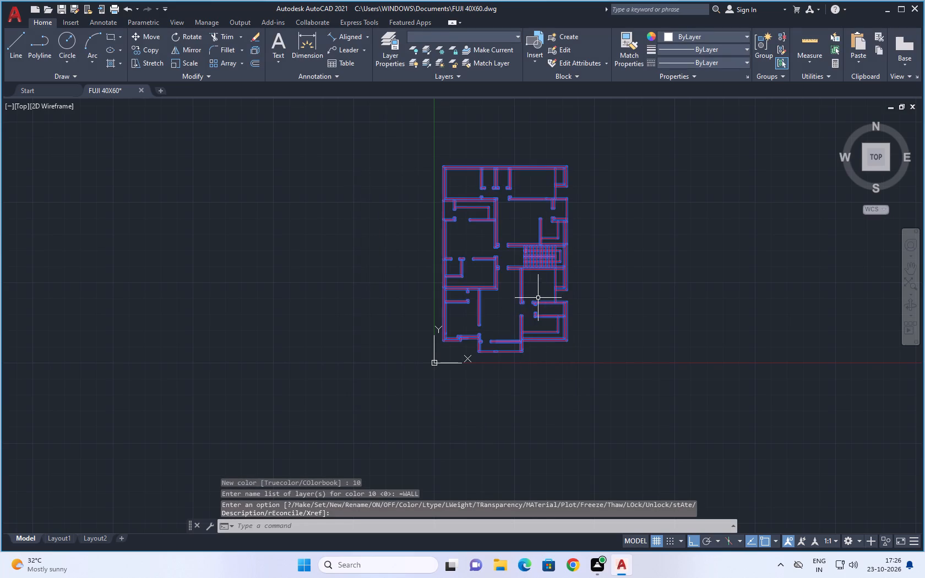
key(Escape)
key(Escape)
Assign the staircase treads, direction arrow and its connecting end line to the STAIRCASE layer, with the layer colour at green, index 90.
scroll(537, 258, up, 4)
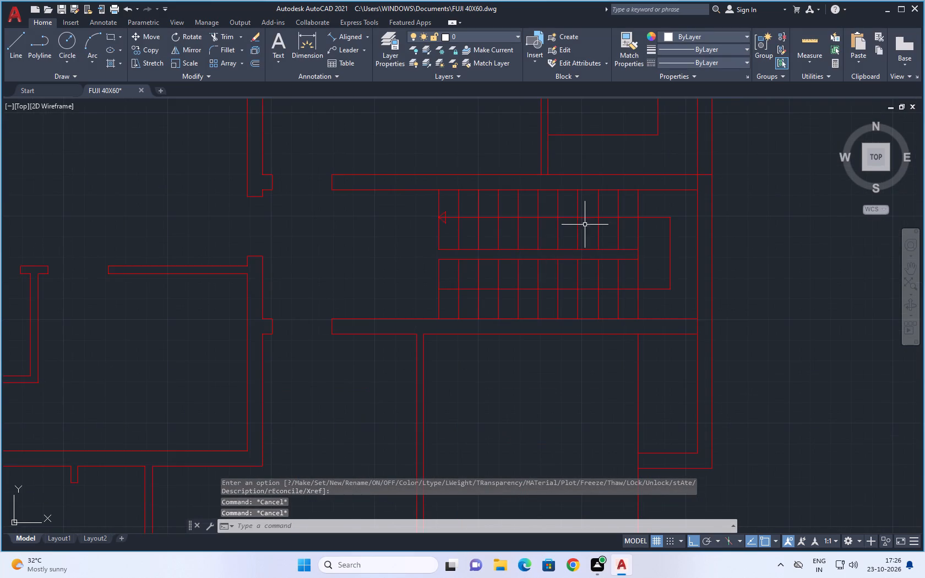
click(649, 209)
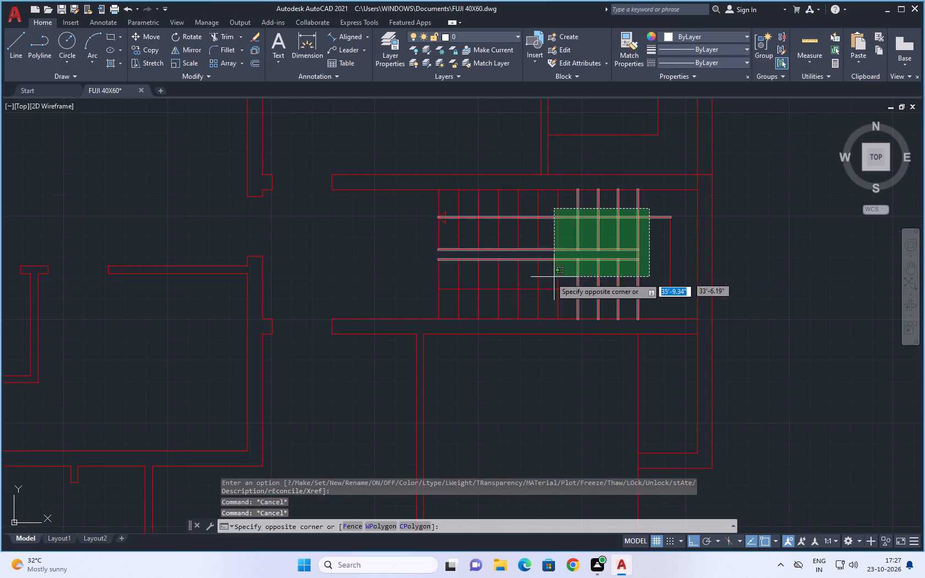
click(414, 302)
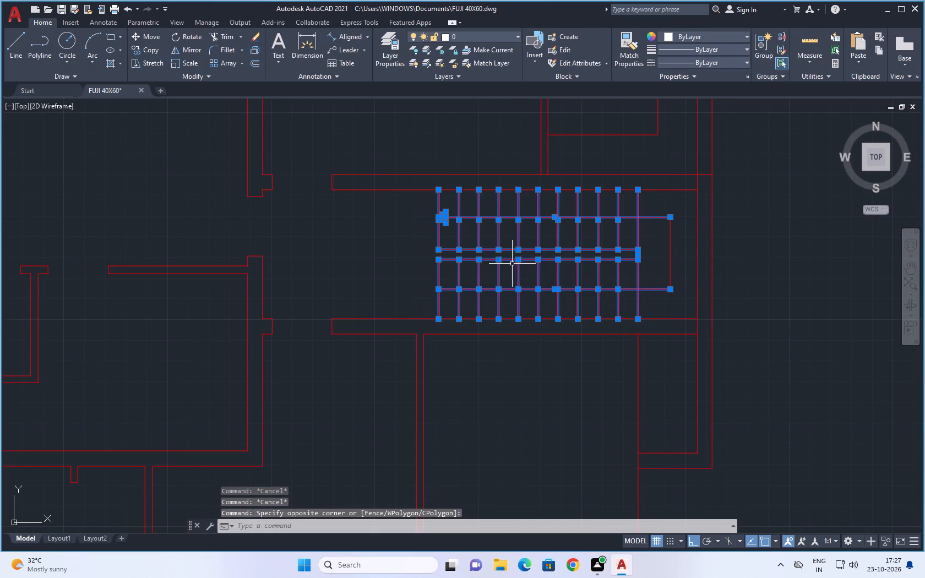
click(485, 36)
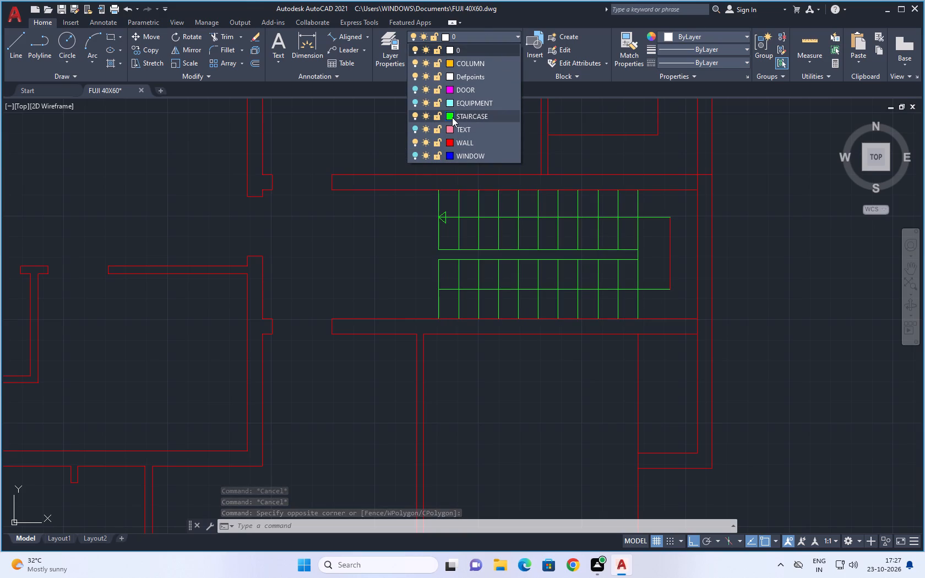
click(452, 117)
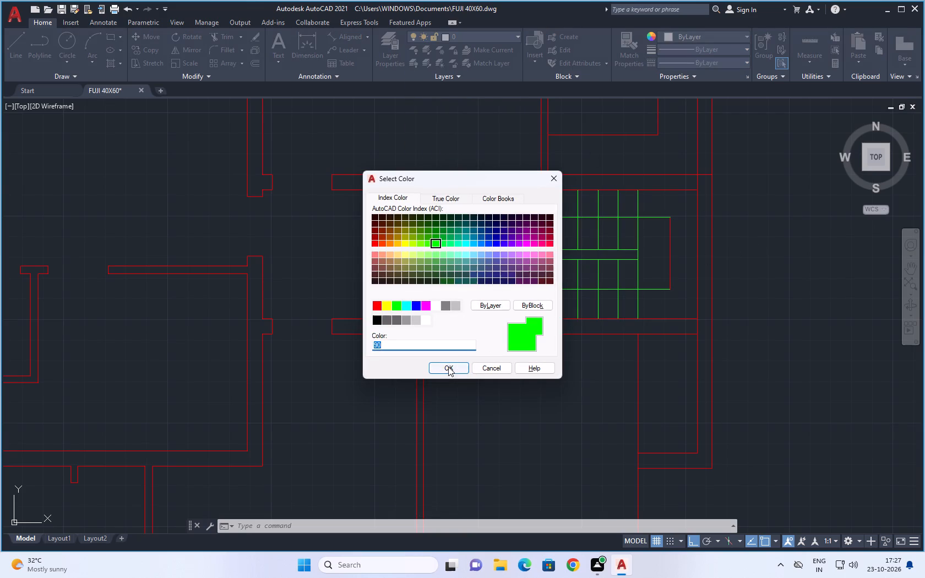
click(448, 367)
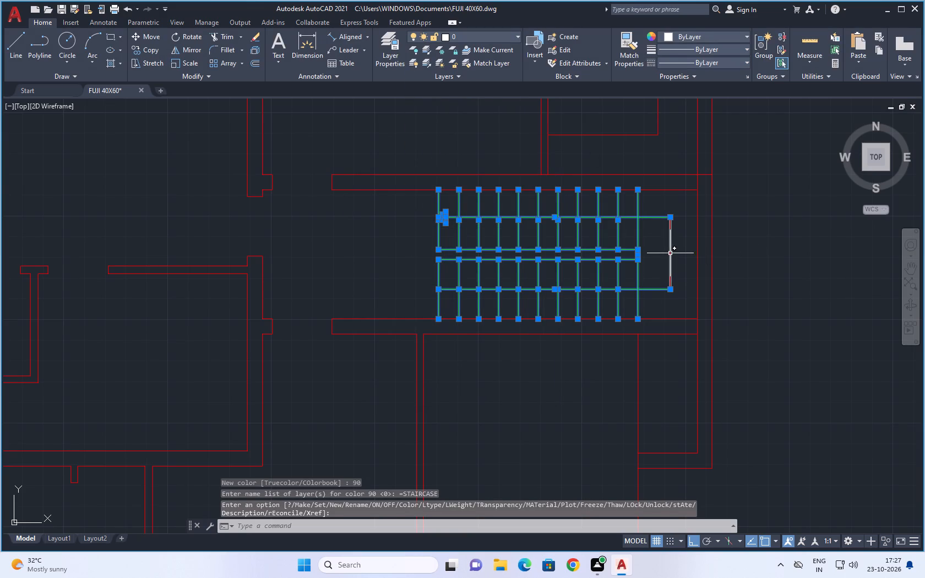
click(670, 253)
click(502, 36)
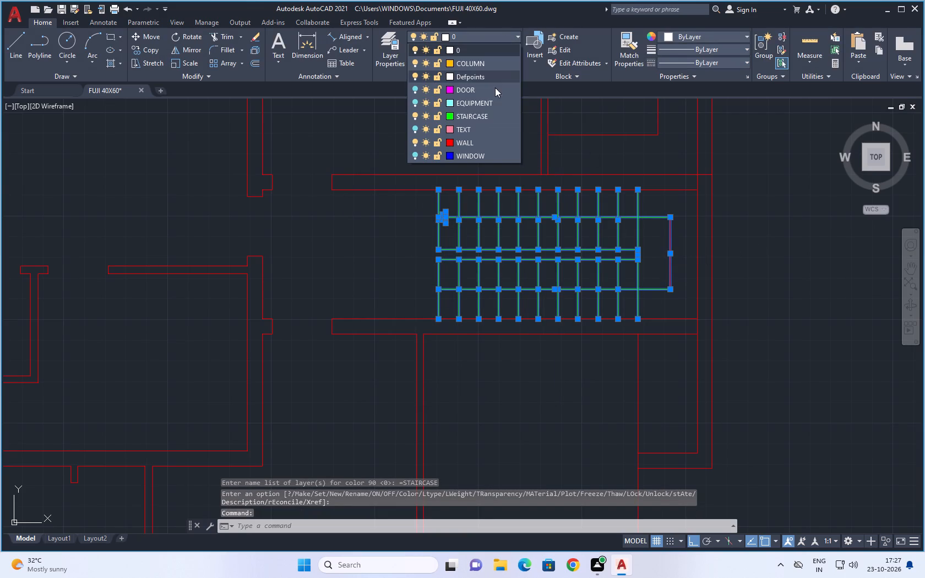
click(477, 111)
key(Escape)
key(Escape)
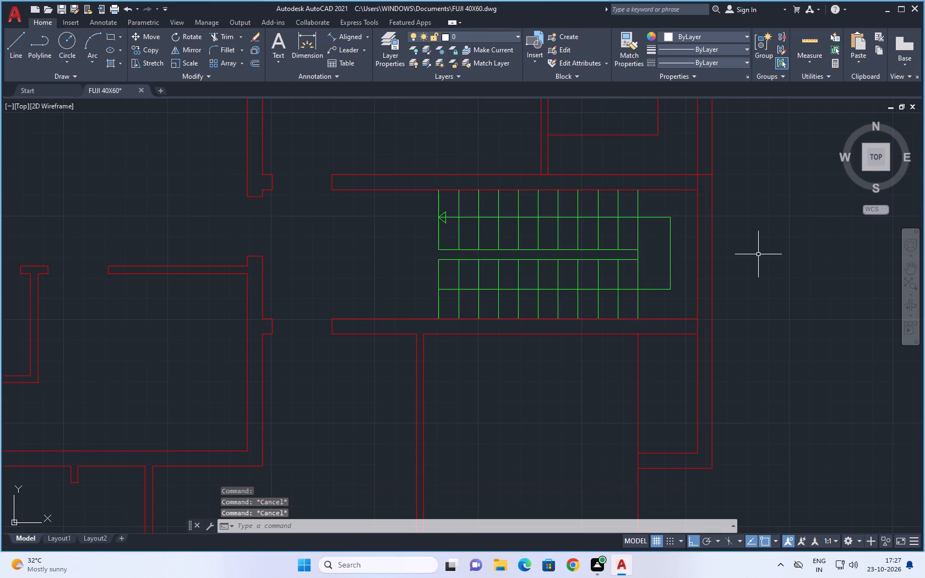
Turn the DOOR, EQUIPMENT, TEXT and WINDOW layers back on.
scroll(760, 254, down, 3)
middle_drag(776, 244, 727, 242)
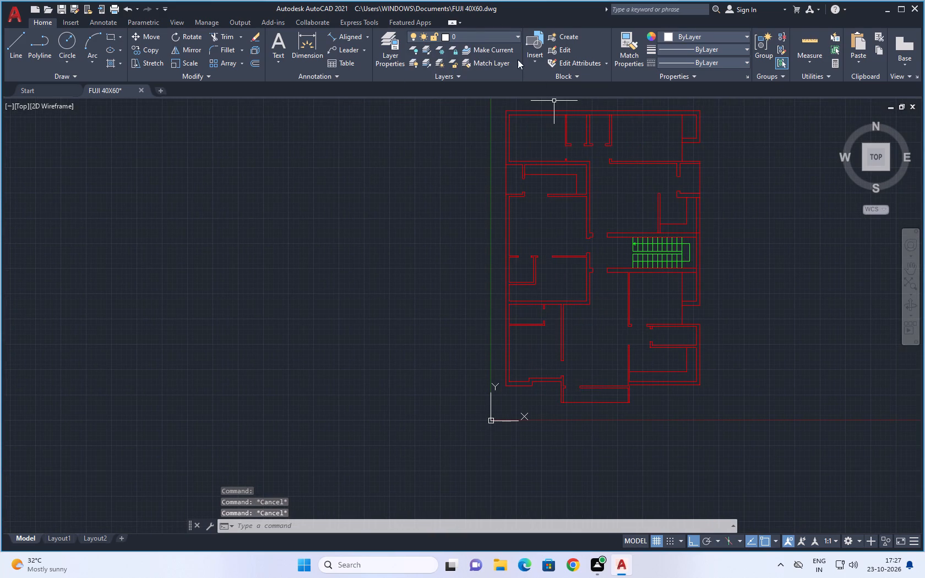
click(510, 31)
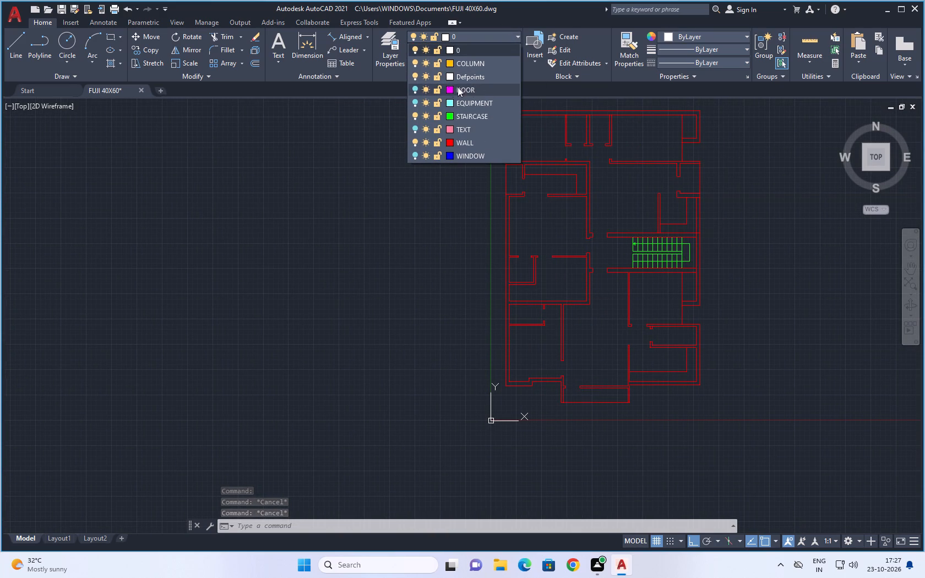
click(415, 88)
click(414, 101)
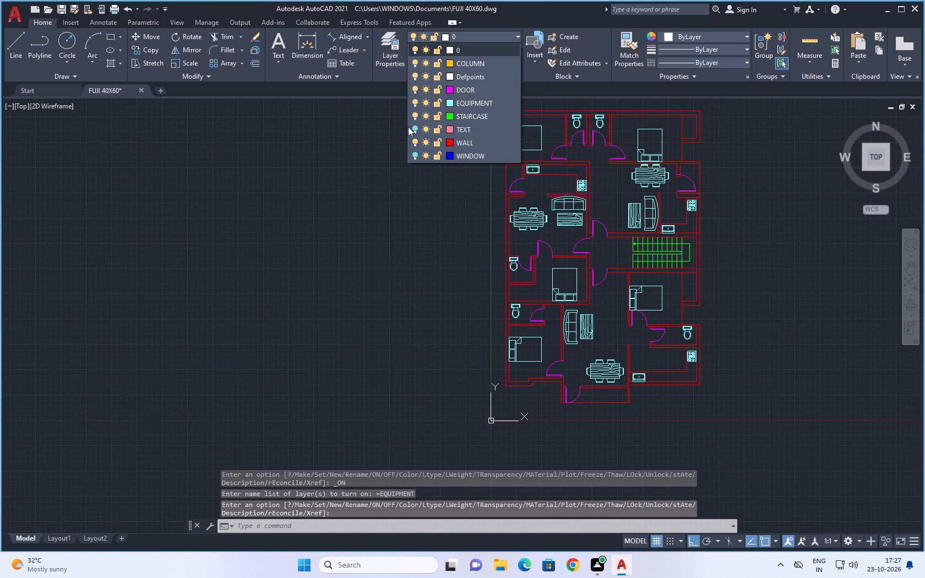
click(416, 127)
click(416, 154)
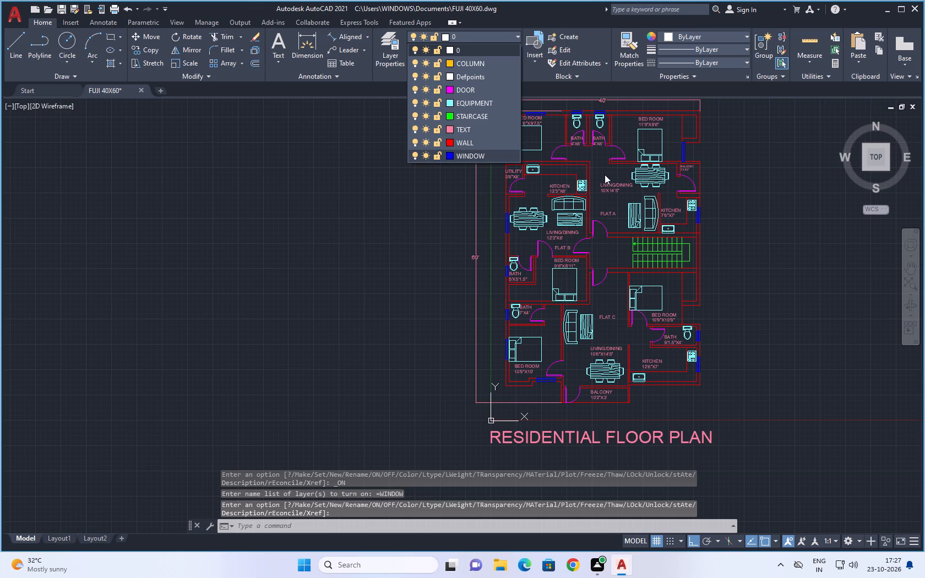
scroll(743, 211, down, 1)
middle_drag(750, 207, 694, 210)
key(Escape)
key(Escape)
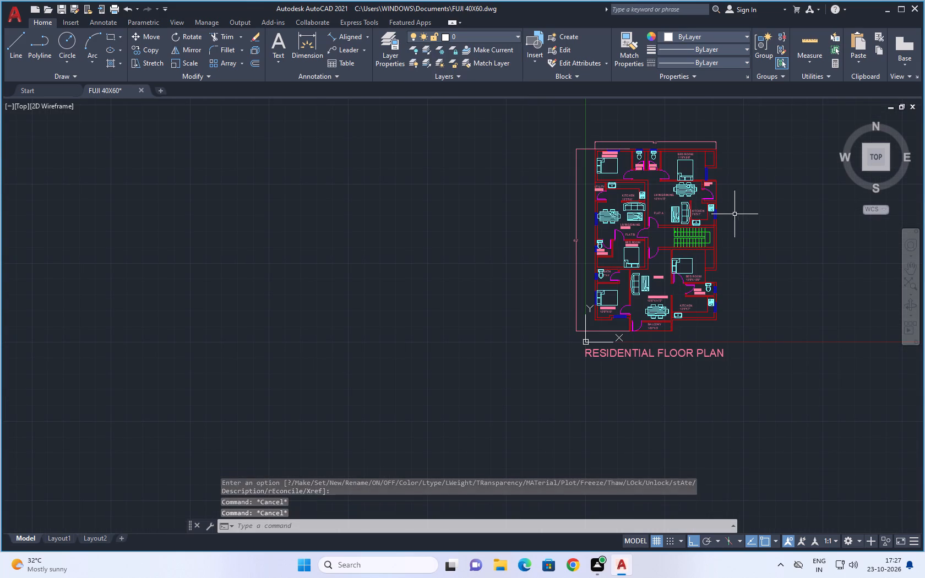
key(Escape)
Examine the complete floor plan, checking the layer colours, room labels, outer dimensions and title, with a closer look at Flat A.
middle_drag(748, 216, 670, 220)
scroll(662, 218, up, 1)
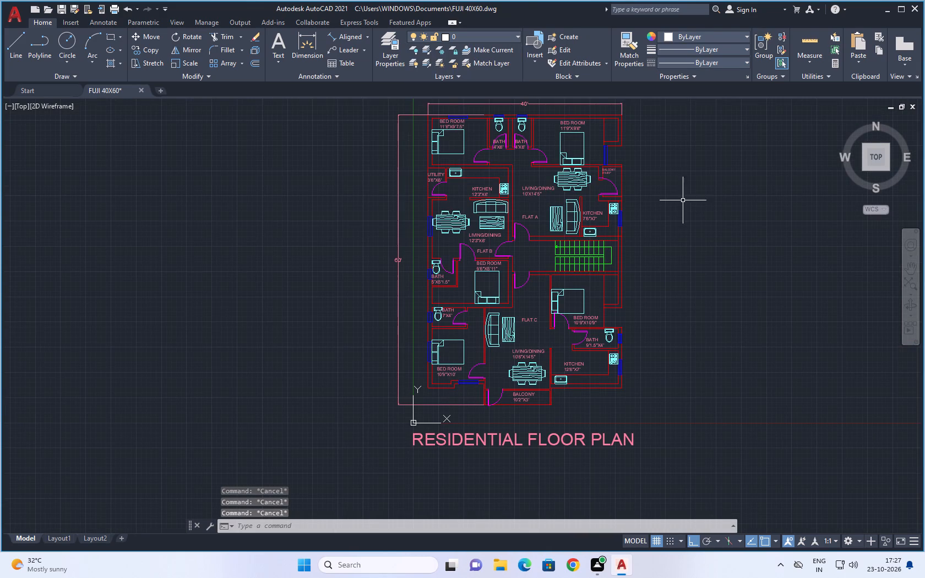
middle_drag(683, 199, 683, 239)
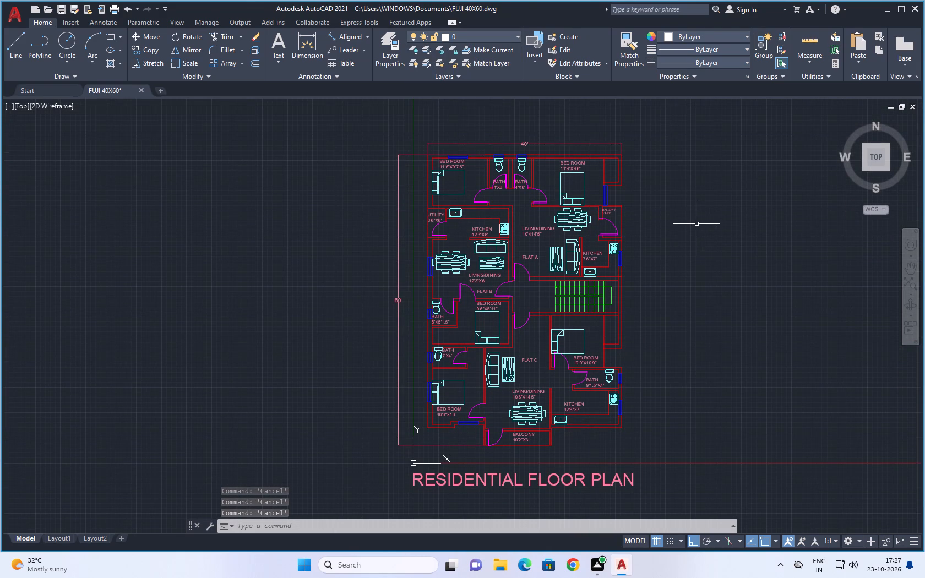
scroll(698, 223, down, 1)
middle_drag(708, 217, 692, 227)
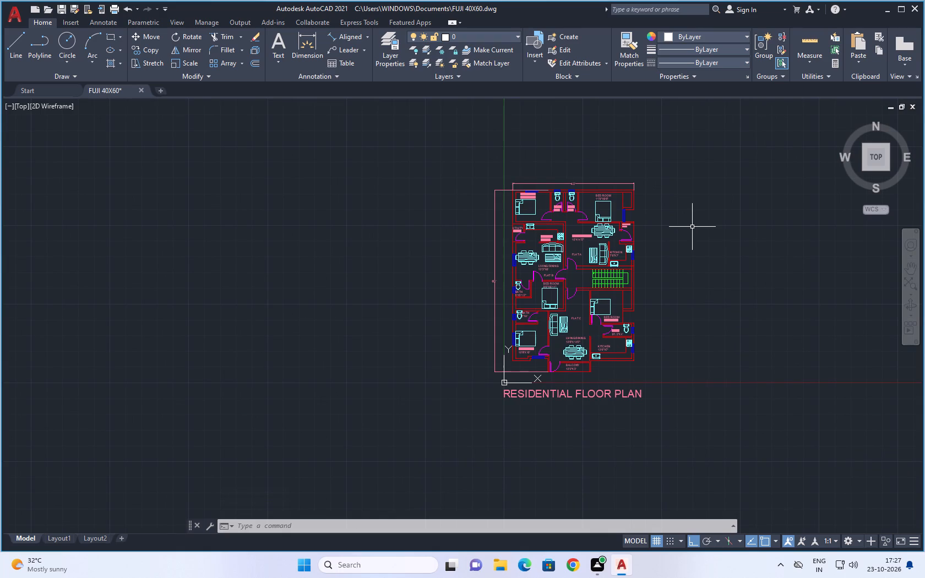
middle_drag(720, 290, 636, 303)
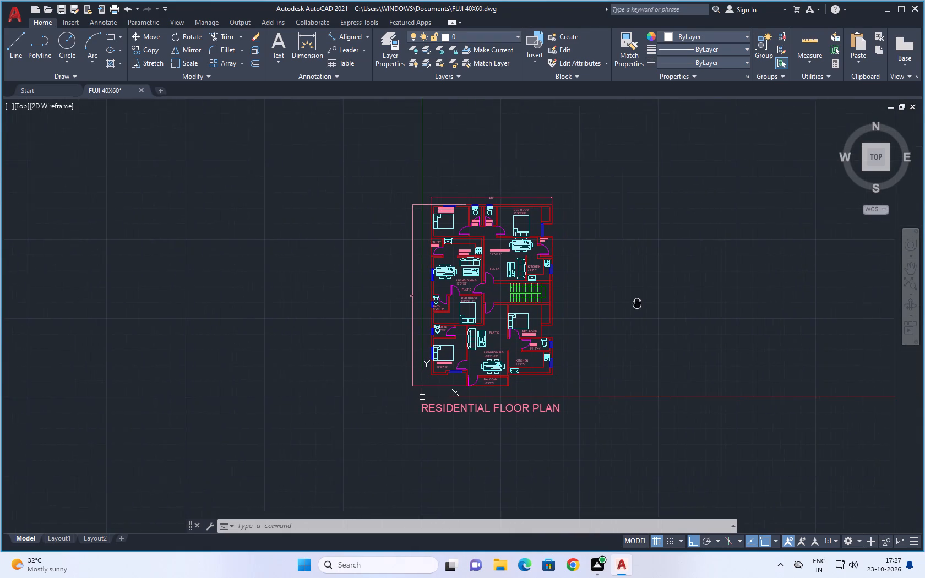
middle_drag(636, 303, 630, 302)
scroll(623, 308, down, 1)
middle_drag(627, 319, 579, 324)
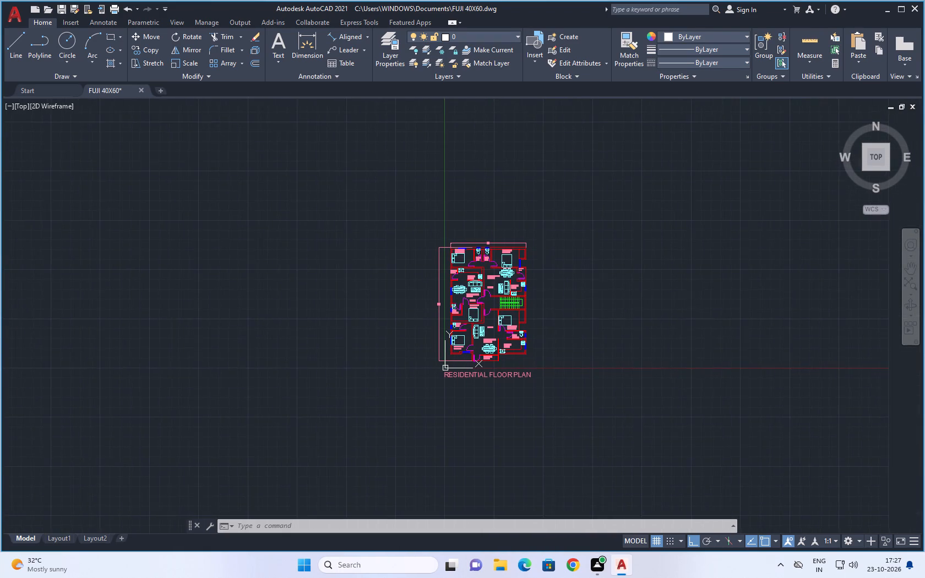
scroll(554, 337, up, 2)
middle_drag(536, 332, 573, 312)
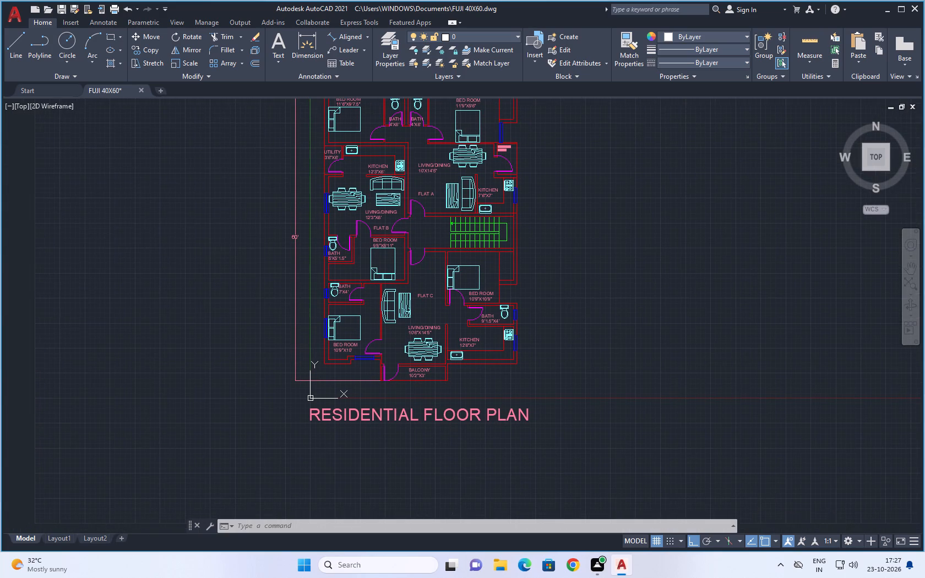
middle_drag(573, 312, 565, 357)
scroll(565, 354, down, 1)
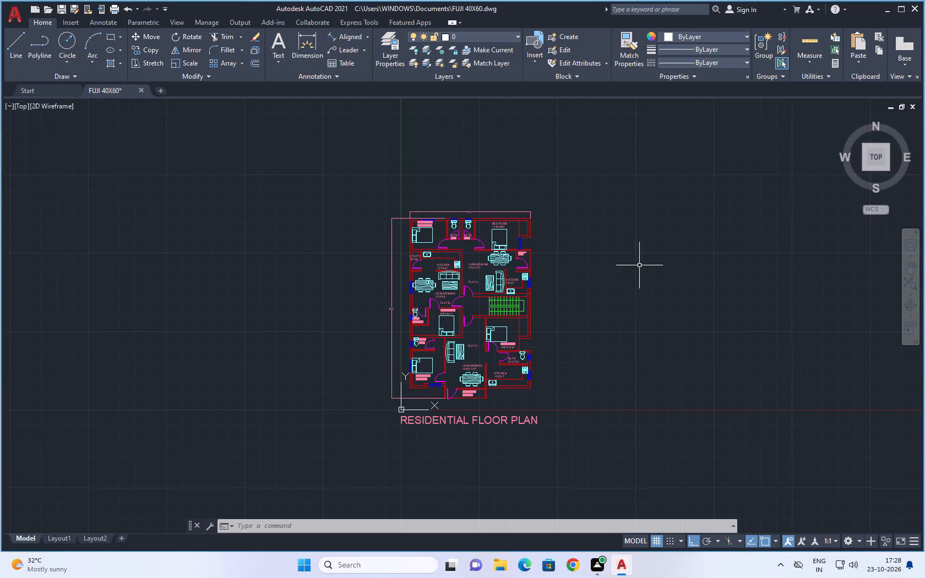
middle_drag(640, 265, 608, 260)
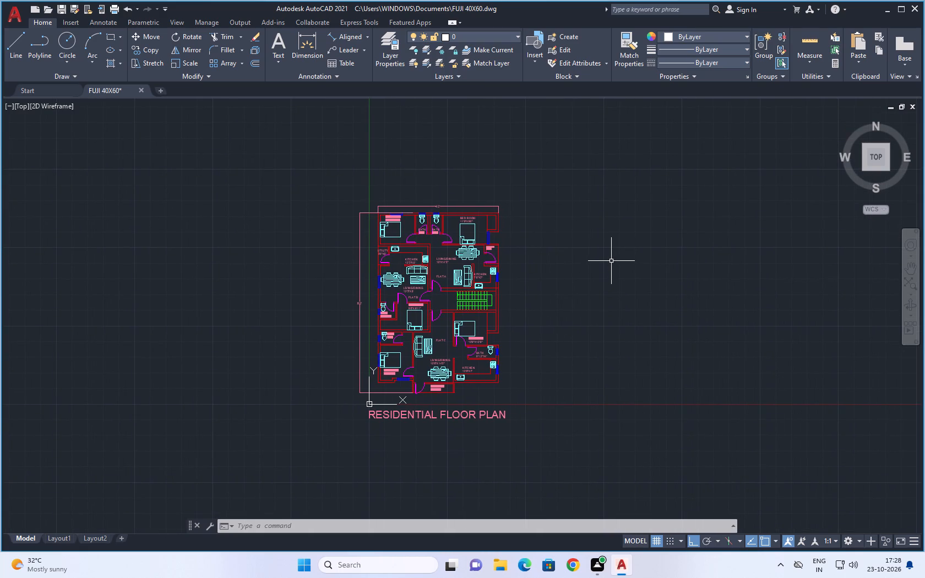
scroll(610, 264, down, 1)
middle_drag(614, 277, 627, 235)
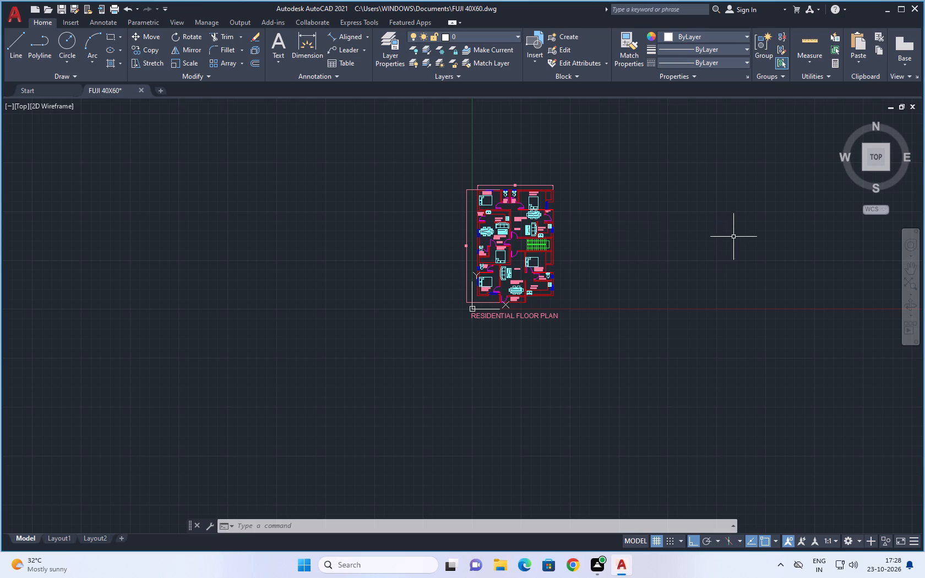
scroll(733, 242, down, 1)
middle_drag(722, 259, 613, 282)
scroll(488, 320, up, 4)
middle_drag(682, 266, 667, 297)
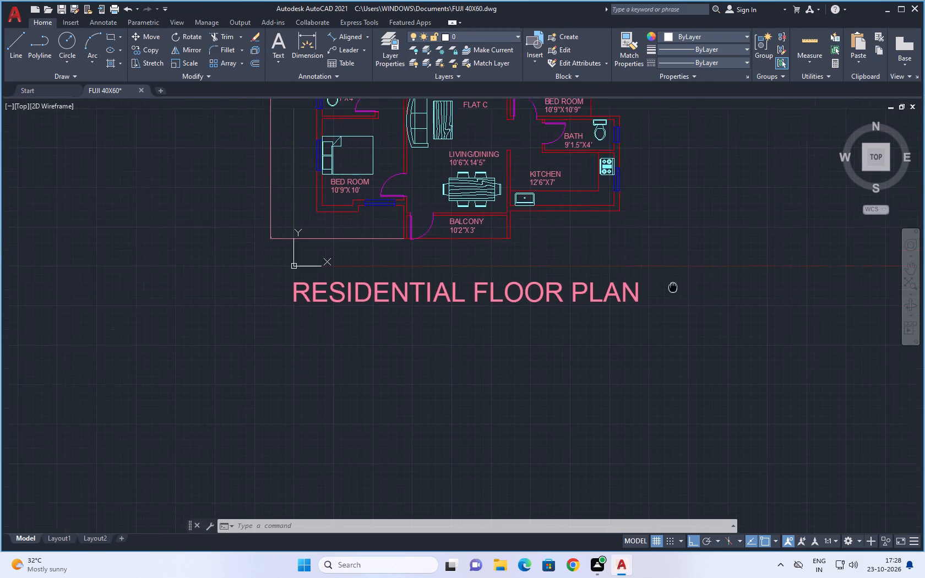
middle_drag(667, 297, 626, 389)
scroll(632, 373, down, 1)
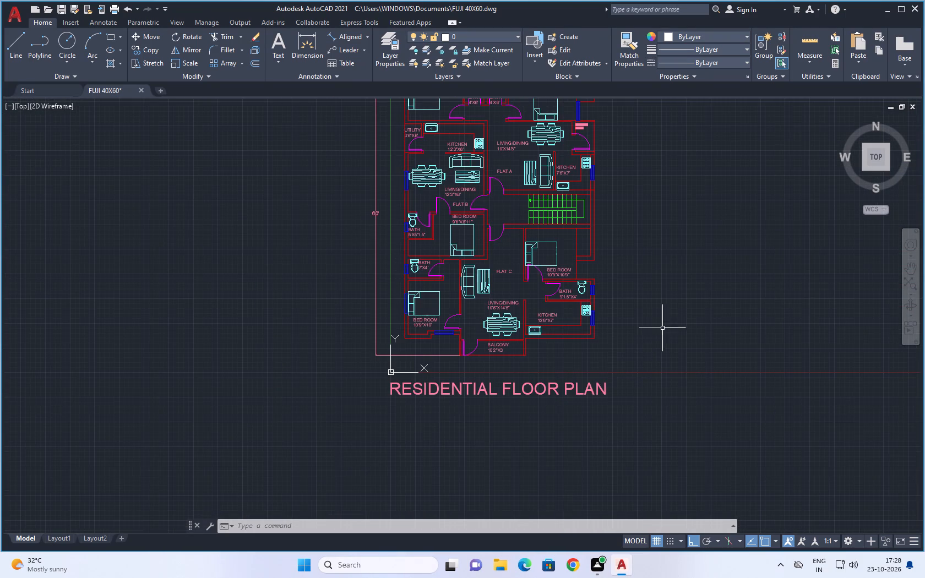
middle_drag(665, 328, 651, 437)
scroll(577, 239, up, 3)
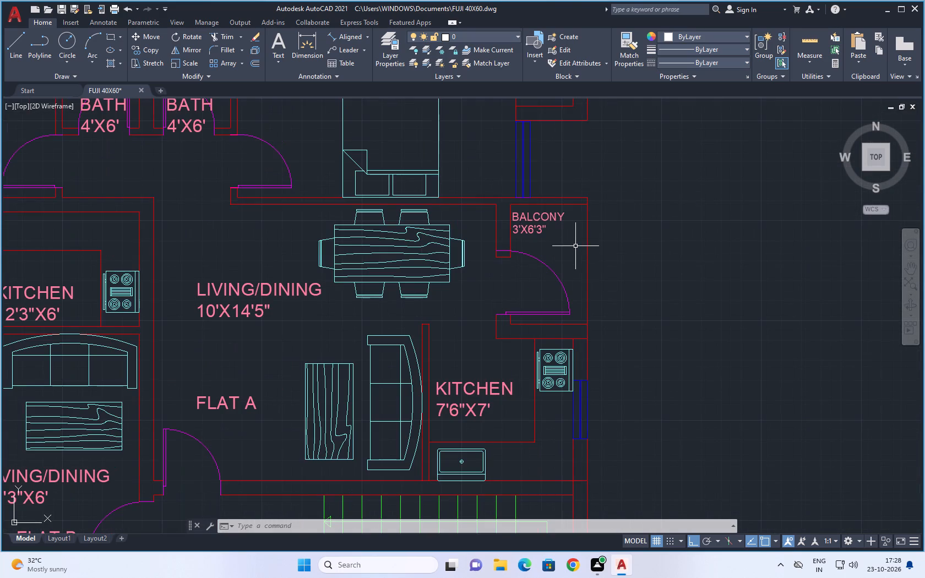
key(Escape)
key(Escape)
scroll(679, 242, down, 3)
middle_drag(713, 246, 684, 194)
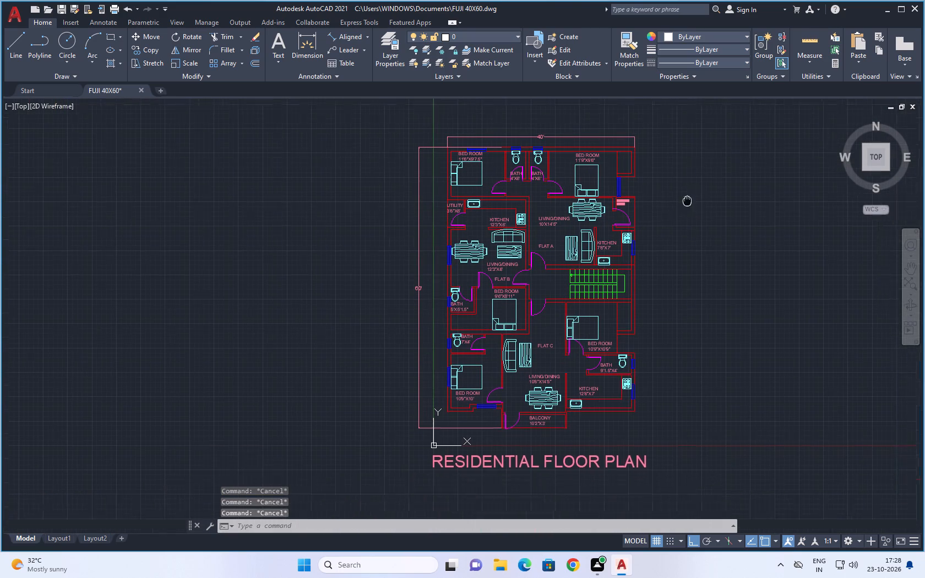
Start a plot of the floor plan with ISO A4 (210.00 x 297.00 MM) paper in portrait orientation.
middle_drag(684, 194, 681, 191)
middle_drag(711, 221, 656, 253)
scroll(654, 254, down, 1)
middle_drag(671, 252, 614, 269)
scroll(629, 270, up, 1)
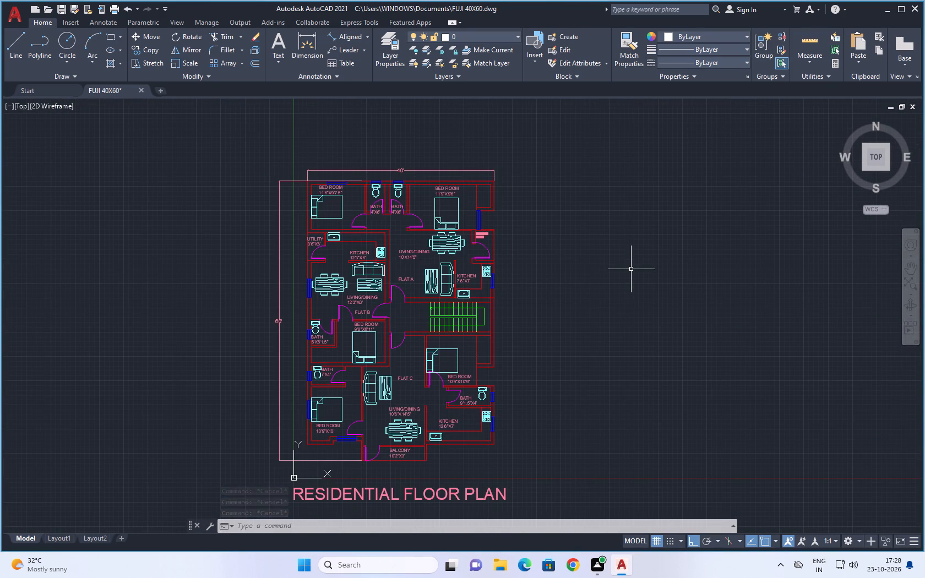
key(ctrl+p)
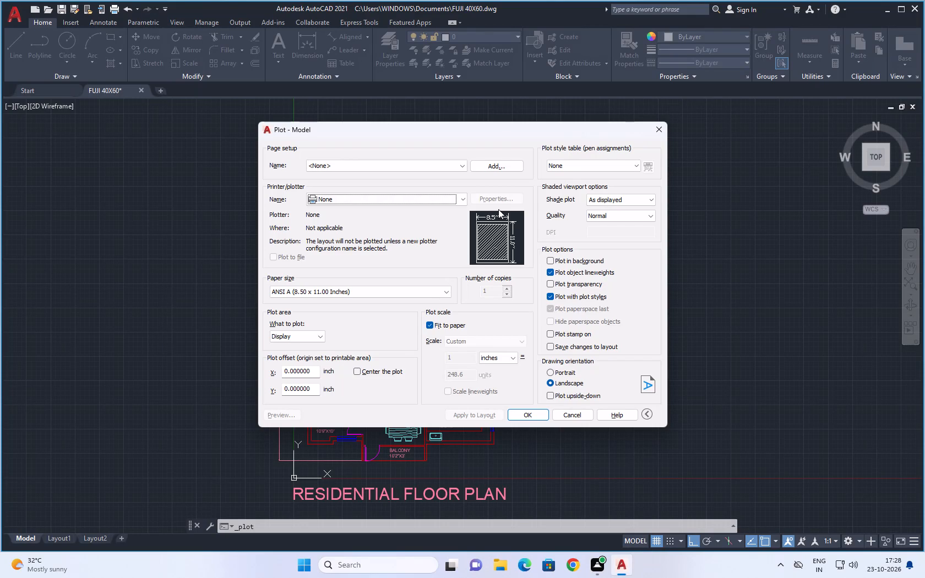
click(440, 292)
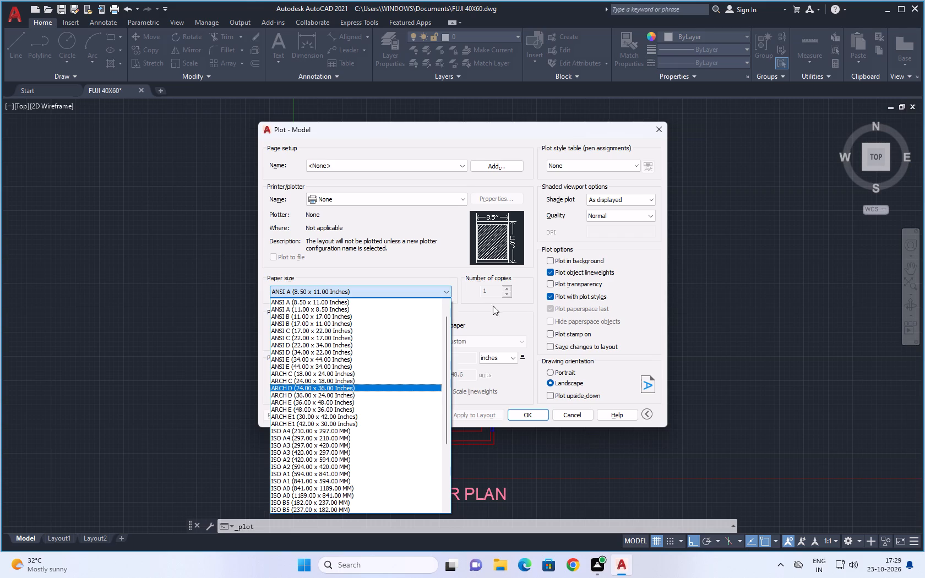
scroll(314, 409, down, 3)
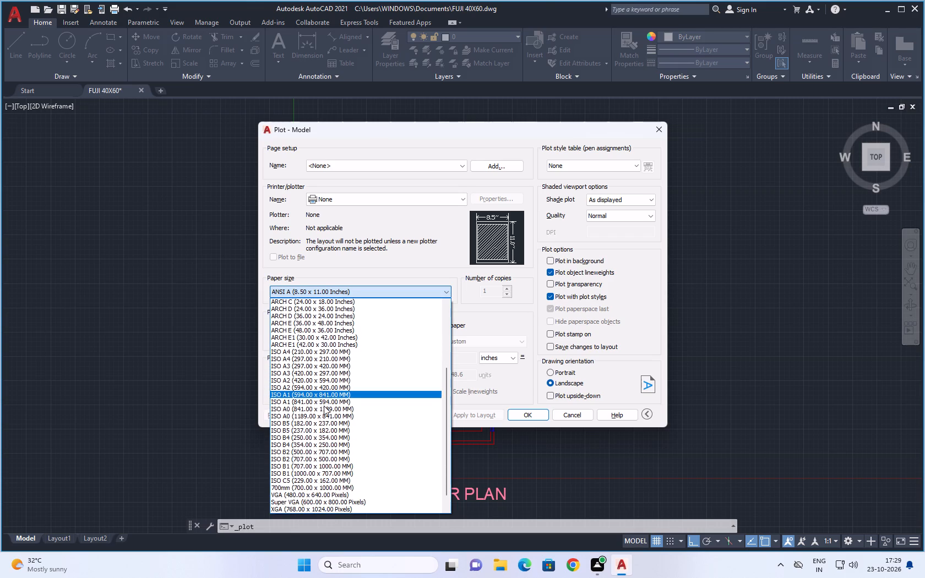
scroll(324, 406, down, 1)
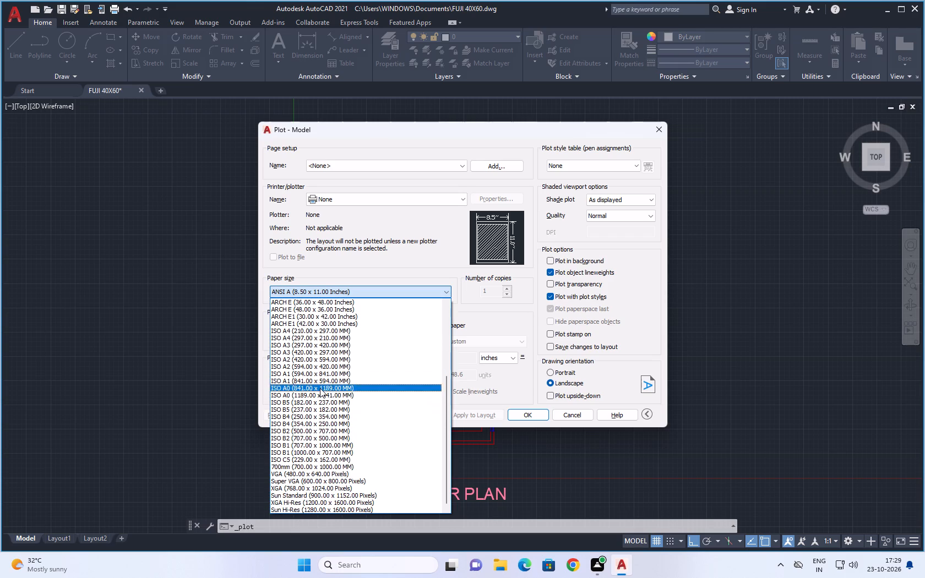
click(336, 340)
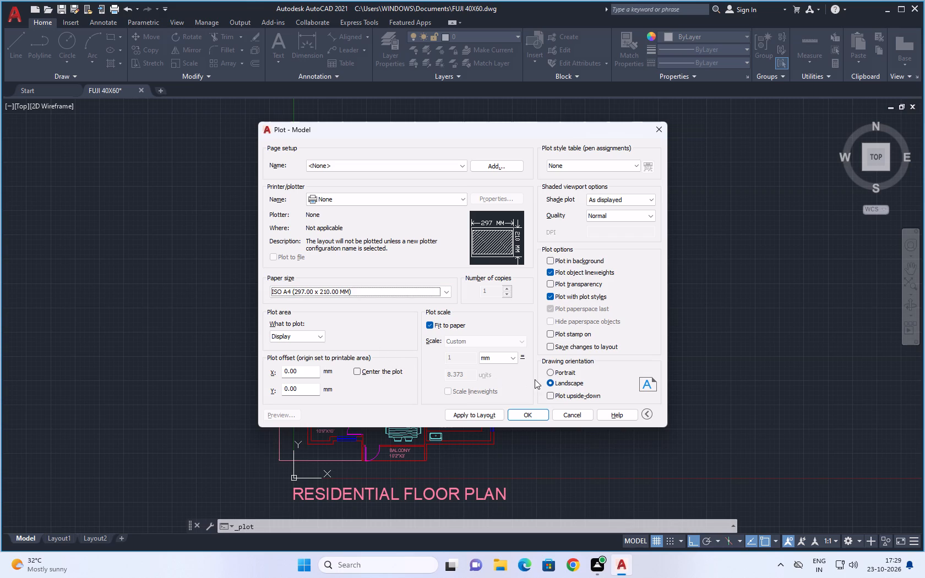
click(548, 371)
click(391, 290)
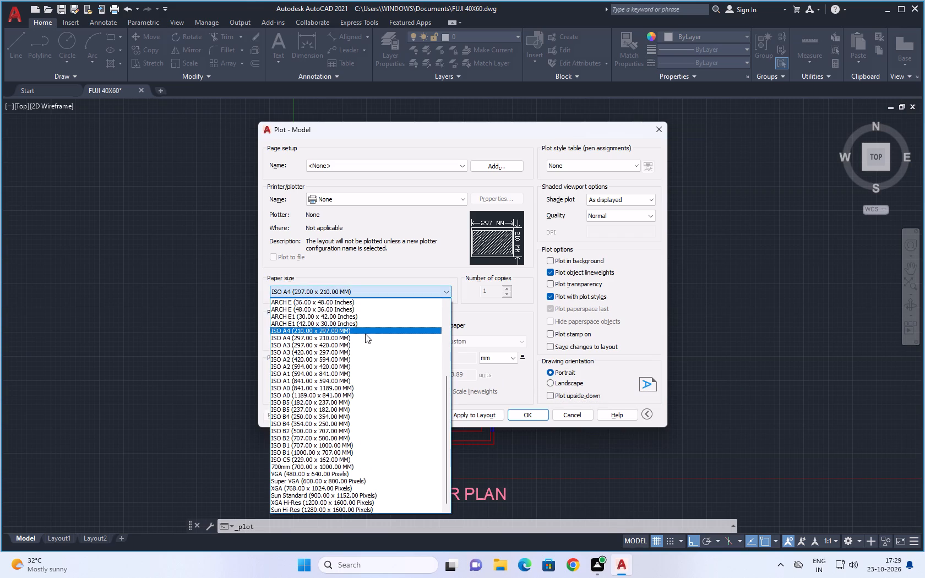
click(362, 331)
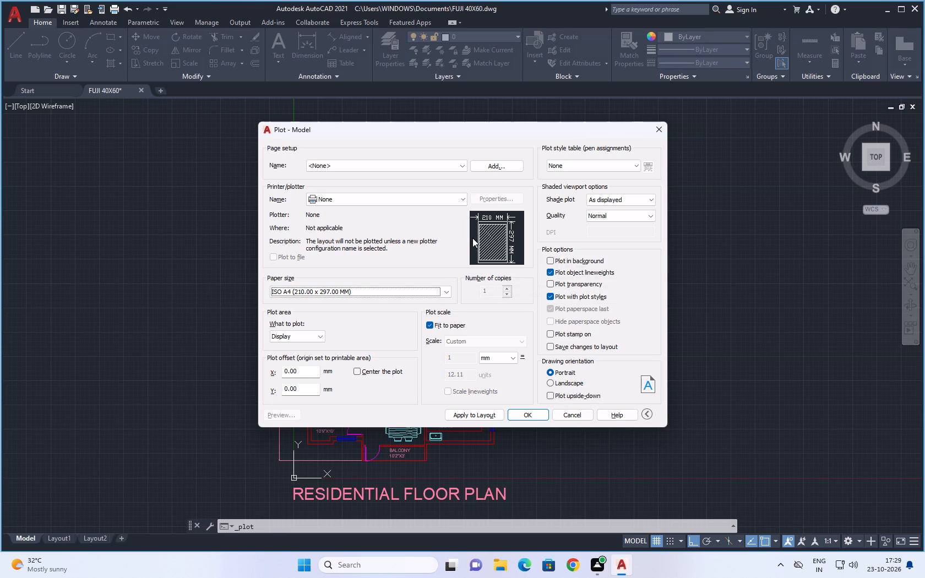
Choose Microsoft Print to PDF as the plotter.
click(457, 201)
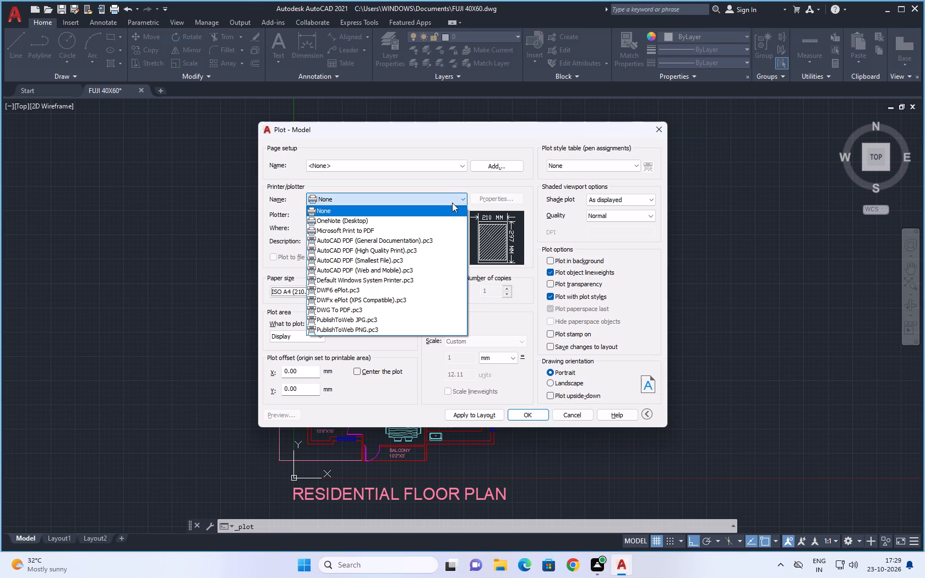
click(453, 228)
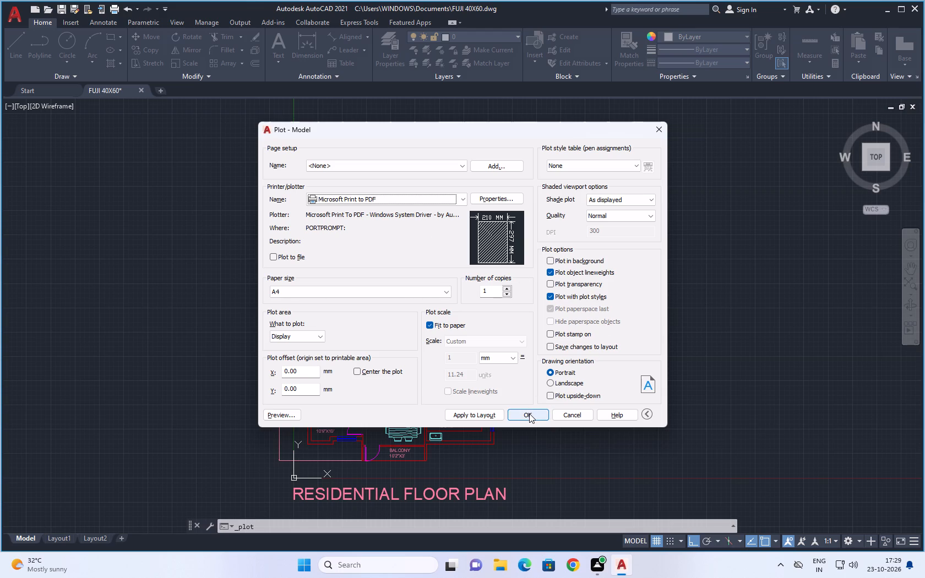
Preview the plot, check the floor plan's size and placement on the sheet, and return to the plot settings.
click(287, 413)
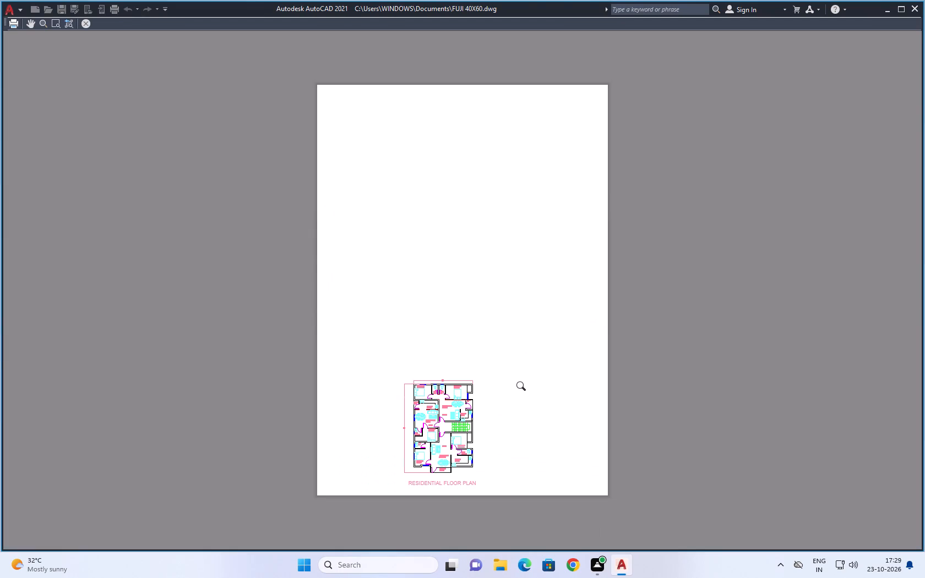
scroll(437, 430, up, 3)
scroll(448, 428, down, 2)
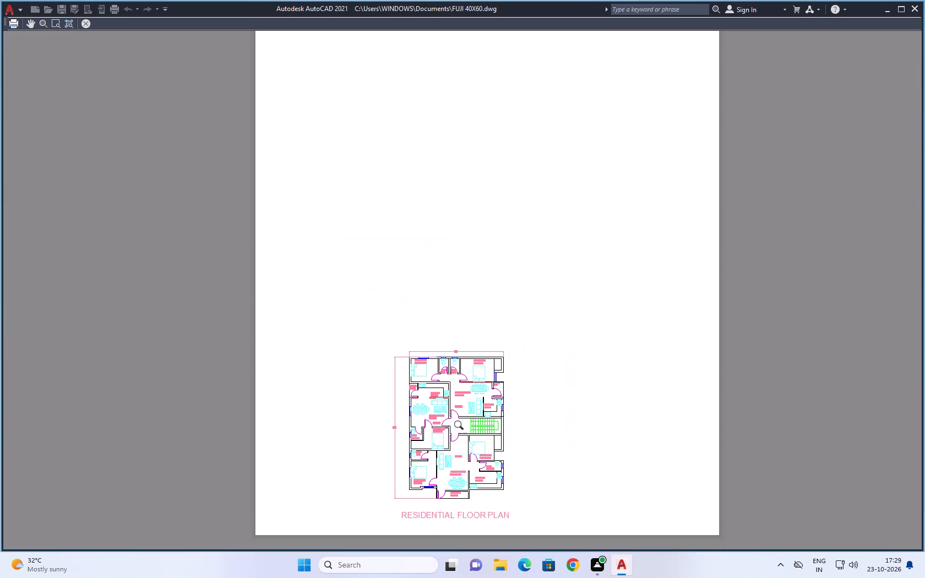
scroll(472, 424, down, 1)
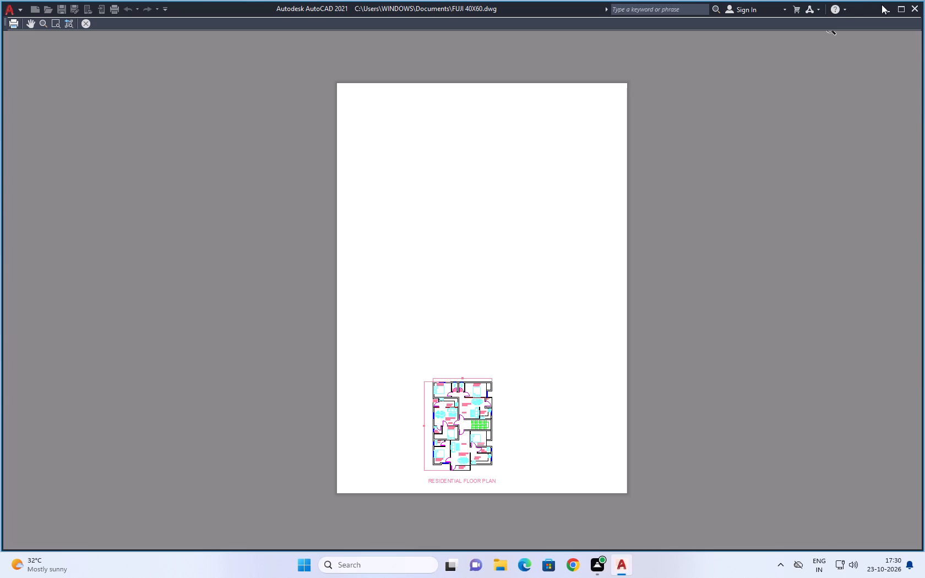
click(912, 9)
scroll(451, 411, up, 2)
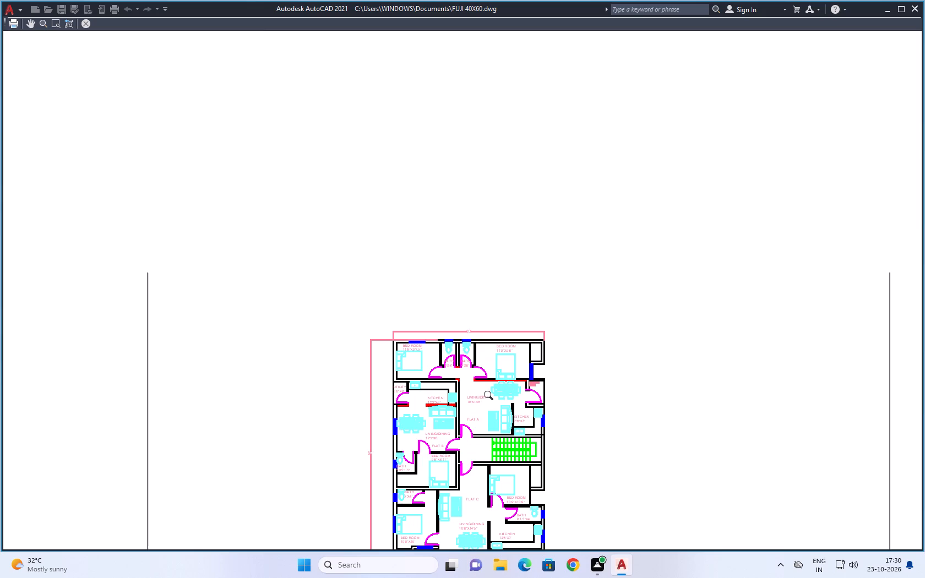
scroll(492, 397, down, 3)
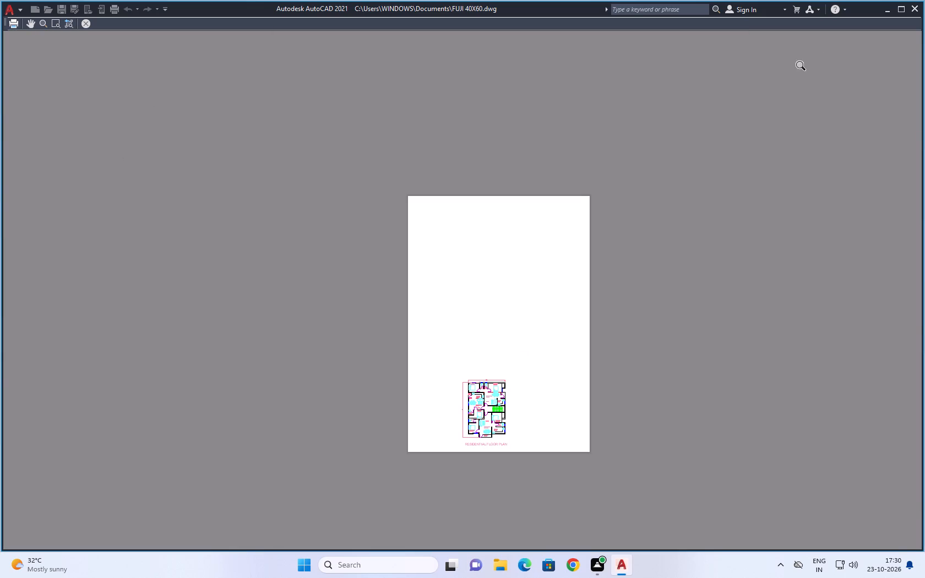
click(917, 8)
click(917, 8)
click(84, 21)
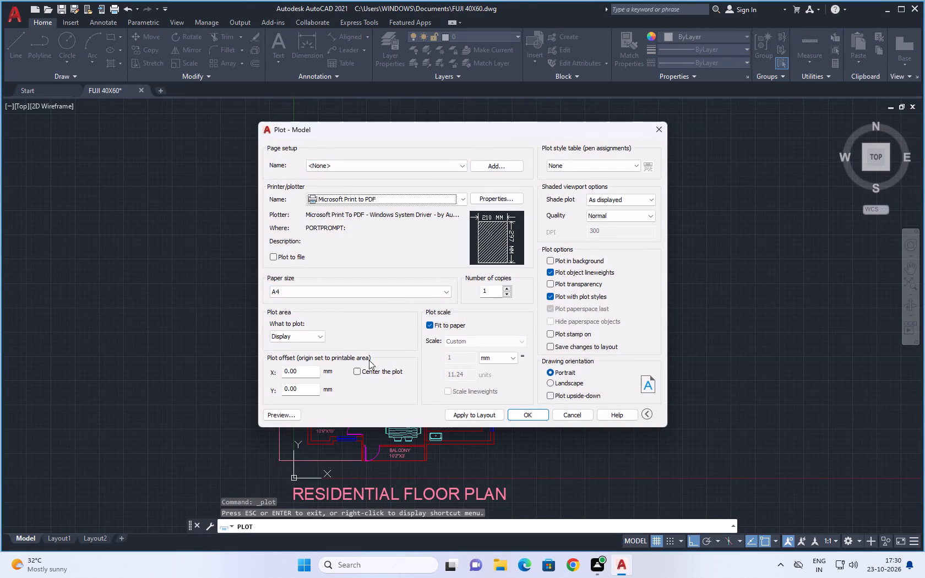
Set the shaded viewport quality to Maximum, with shade plot As displayed and the drawing orientation kept at Portrait.
click(637, 215)
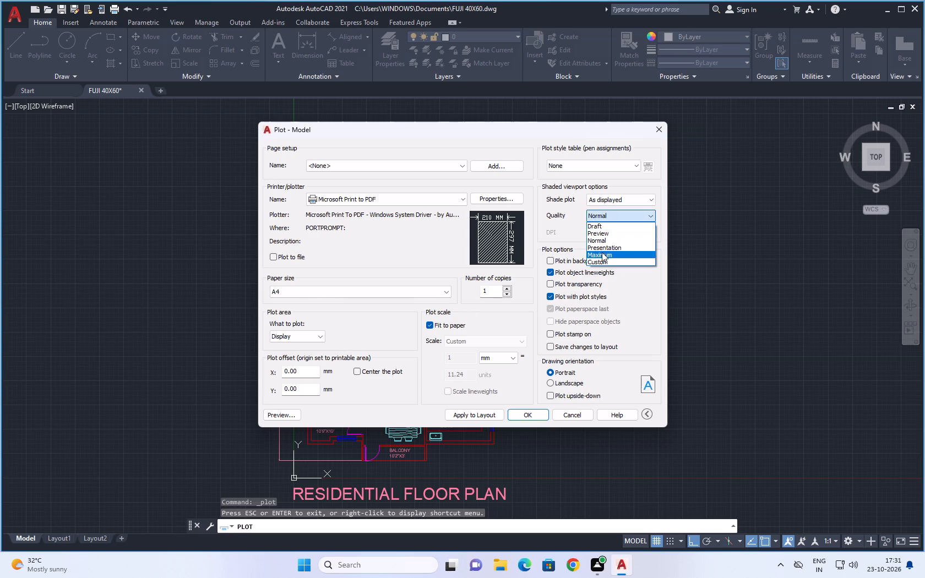
click(602, 253)
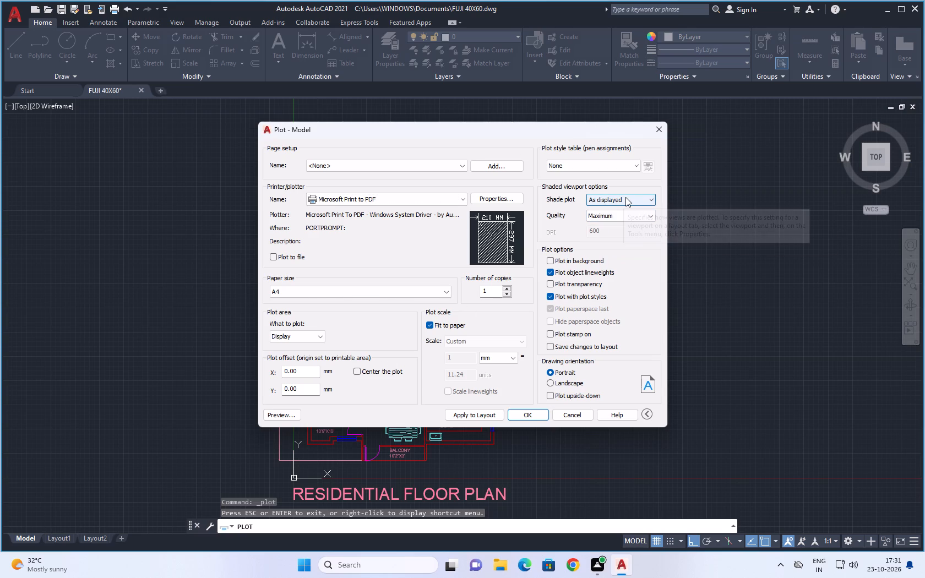
click(624, 200)
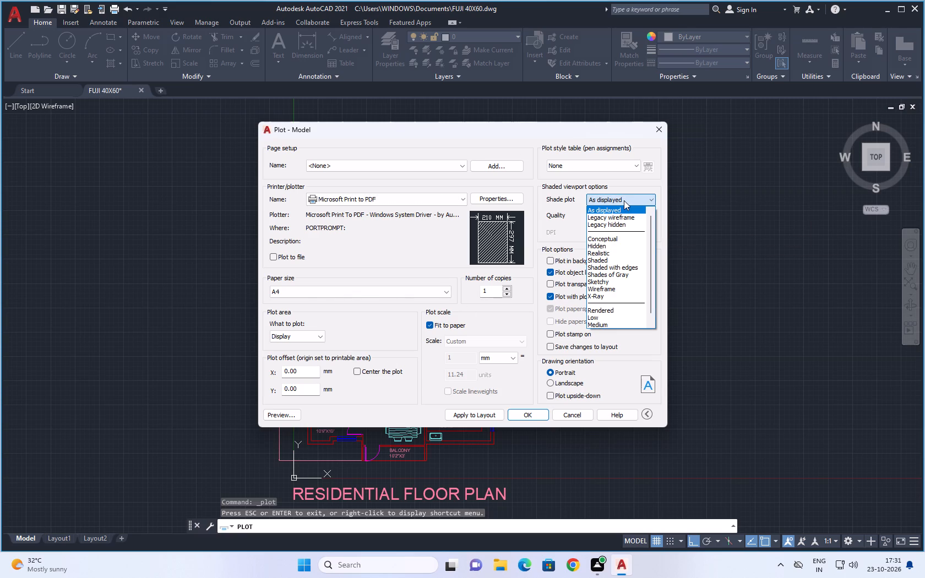
scroll(608, 249, down, 2)
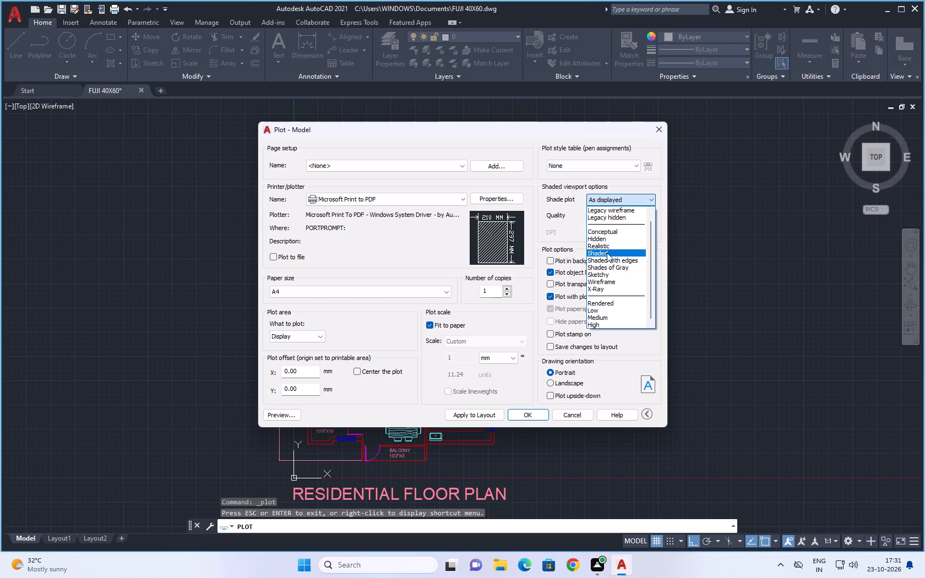
scroll(607, 253, down, 3)
scroll(615, 307, up, 4)
scroll(610, 262, up, 3)
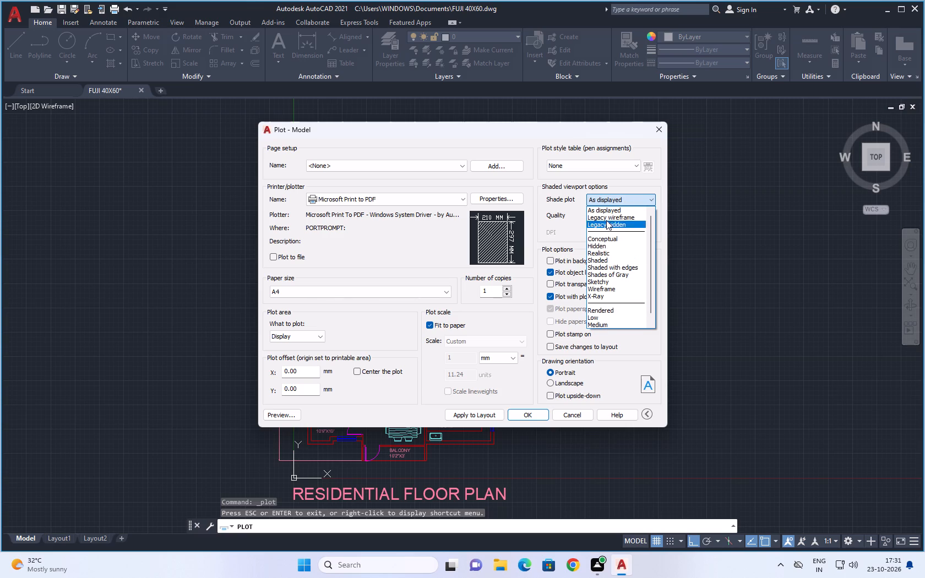
click(608, 209)
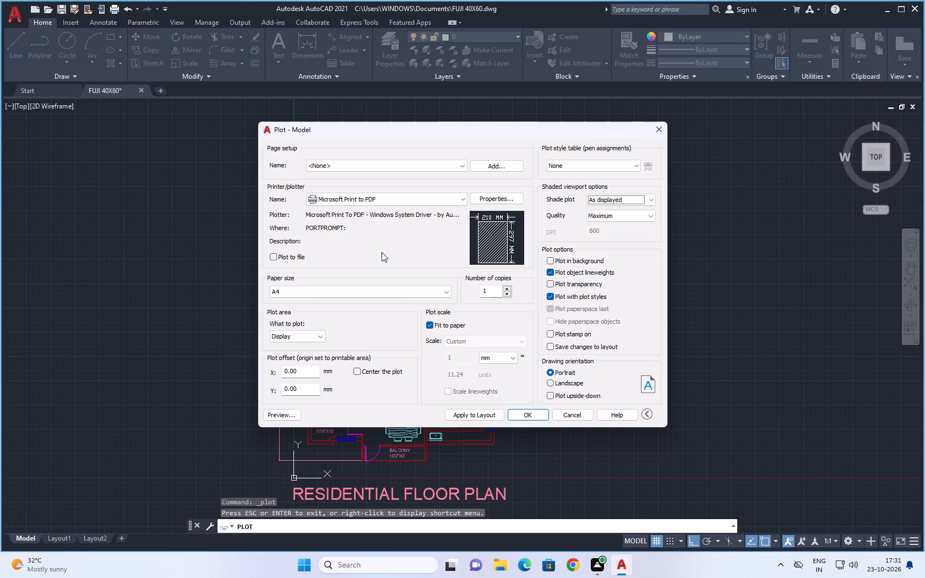
click(549, 383)
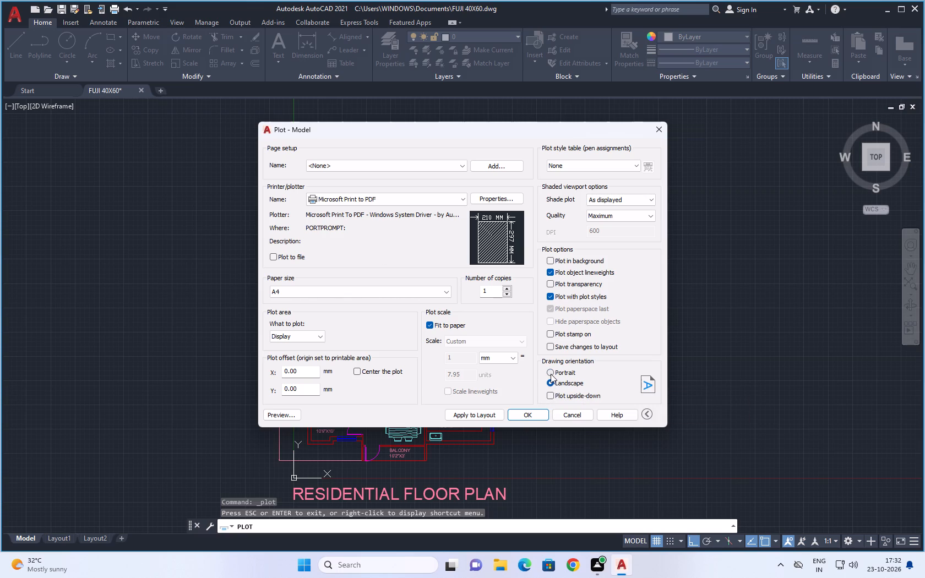
click(551, 371)
Set the plot area to a Window enclosing the whole floor plan, its outer dimensions and the RESIDENTIAL FLOOR PLAN title.
click(320, 337)
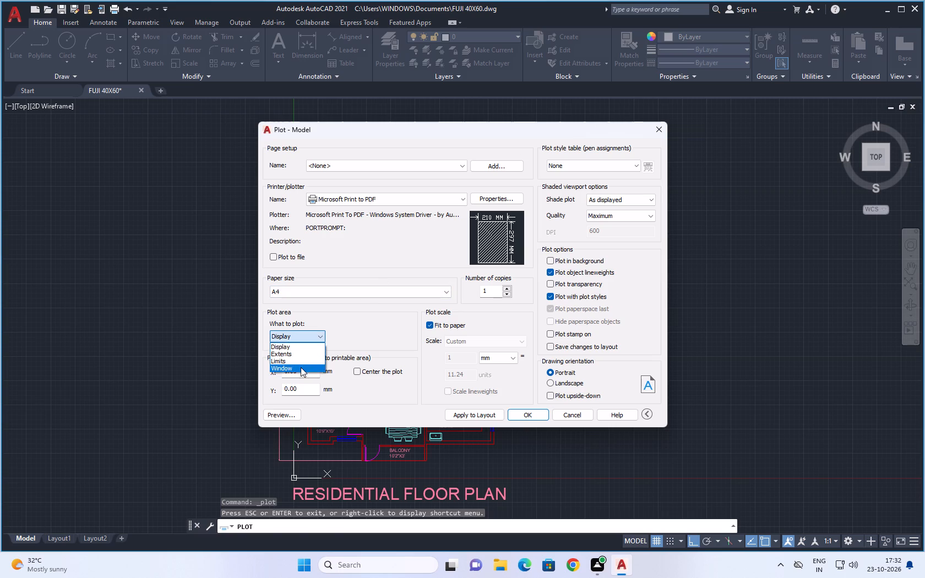
click(301, 368)
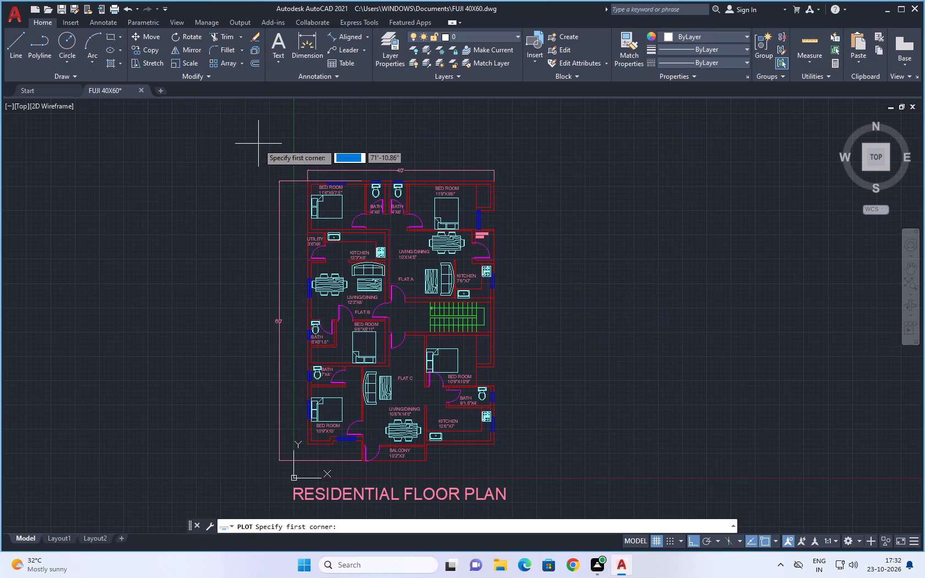
scroll(259, 144, down, 1)
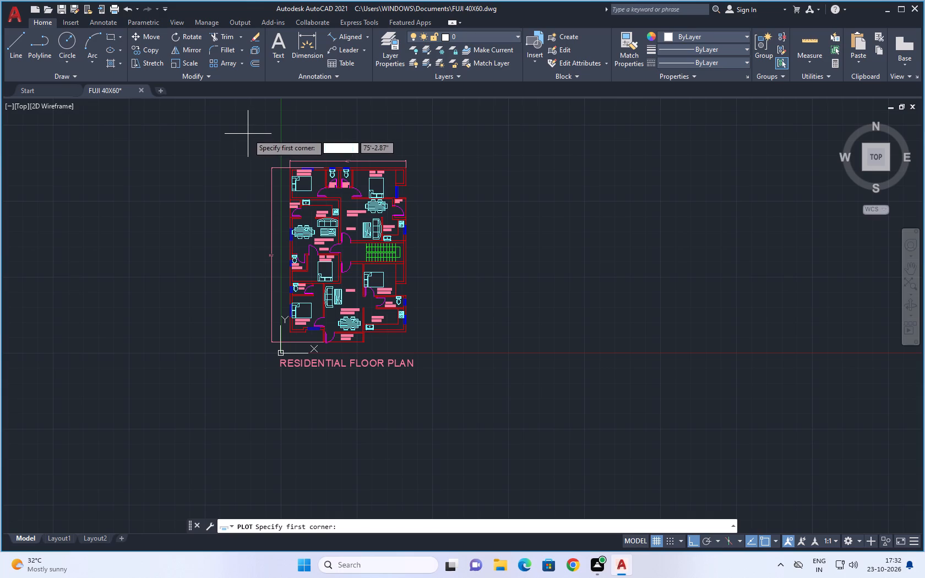
click(245, 130)
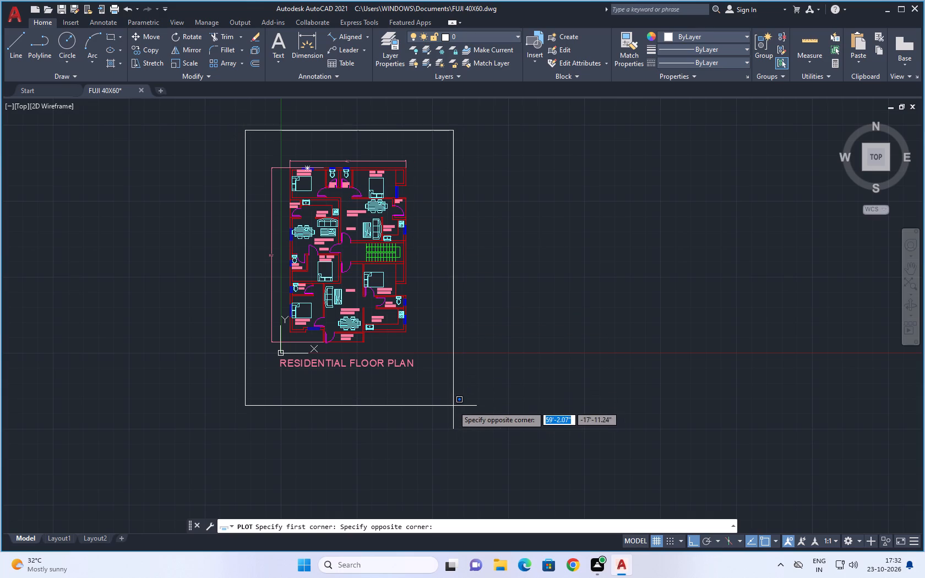
click(453, 406)
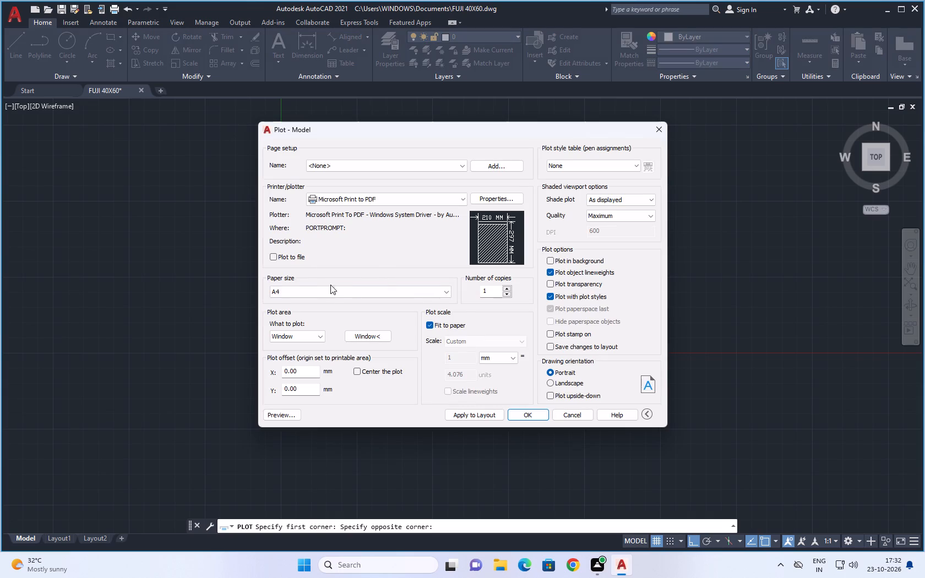
Preview the windowed plot, examine the floor plan's labels and its fit on the sheet, and return to the plot settings.
click(284, 412)
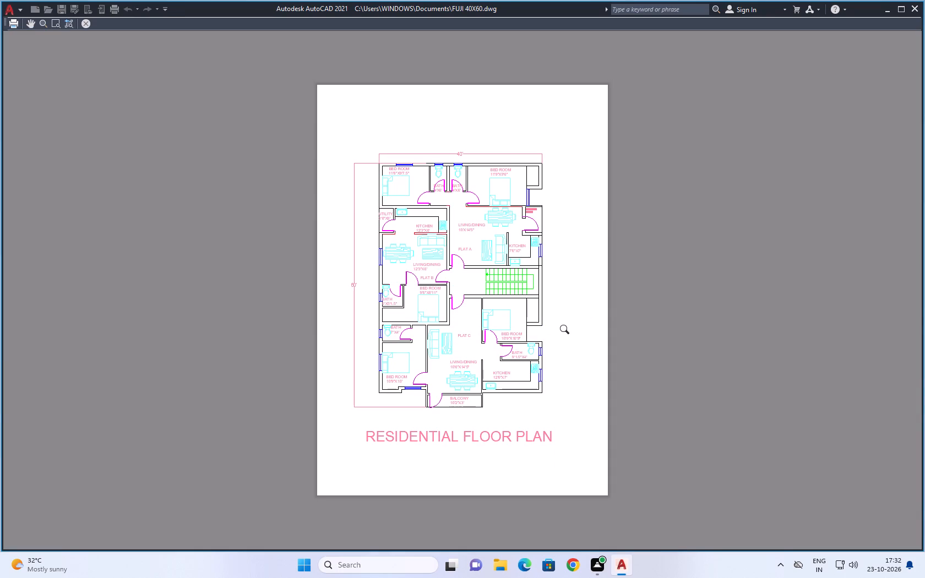
scroll(435, 290, up, 2)
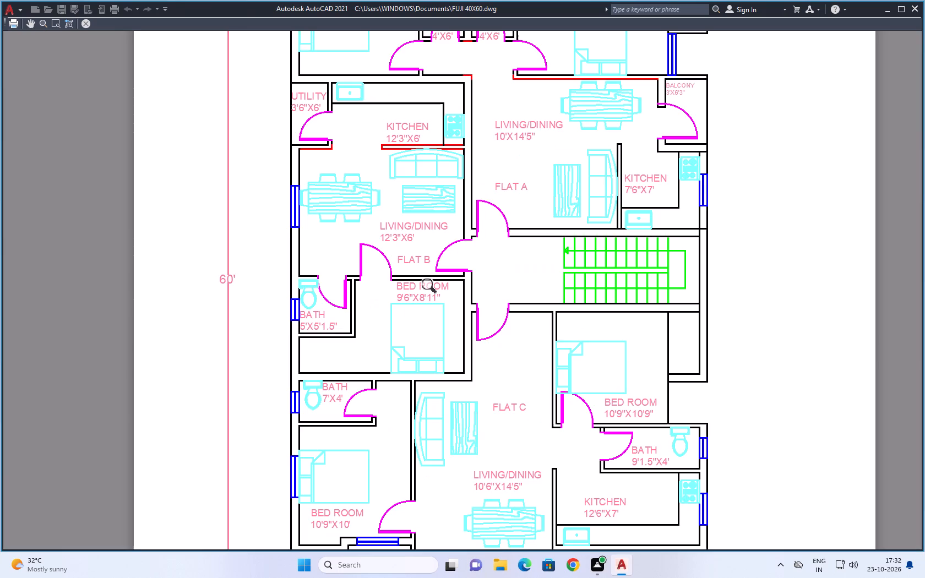
scroll(433, 288, down, 2)
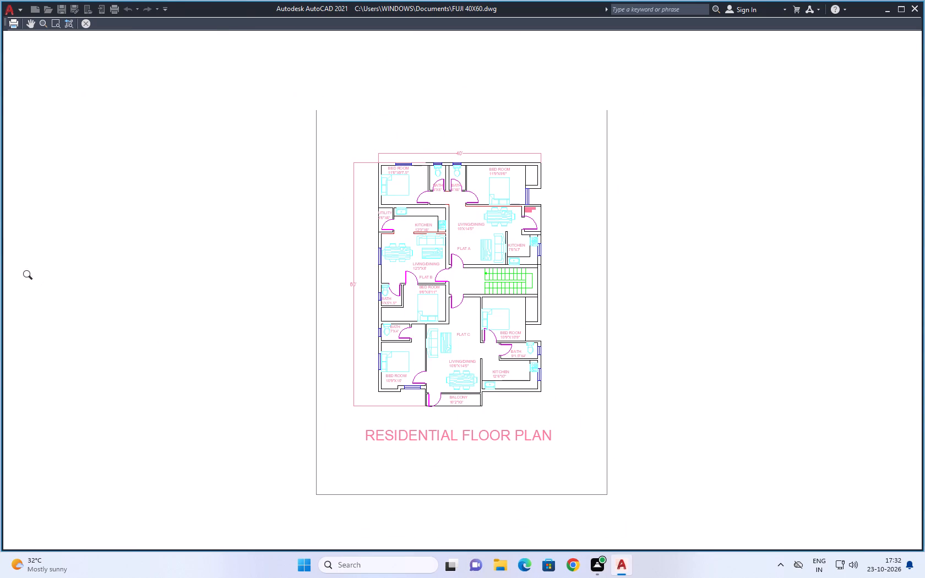
click(86, 23)
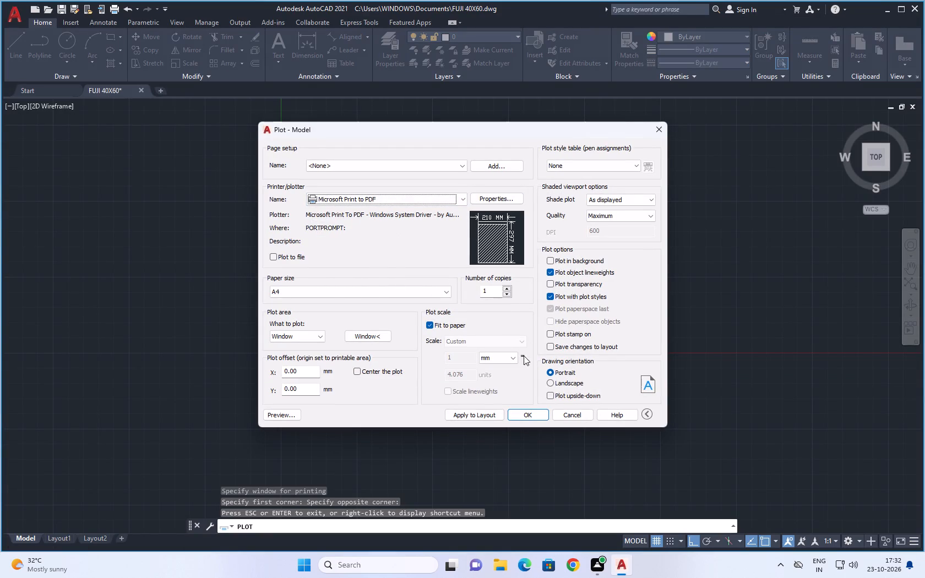
Plot the floor plan to a PDF file named FUJI 40X60 PDF in the Documents folder.
click(523, 412)
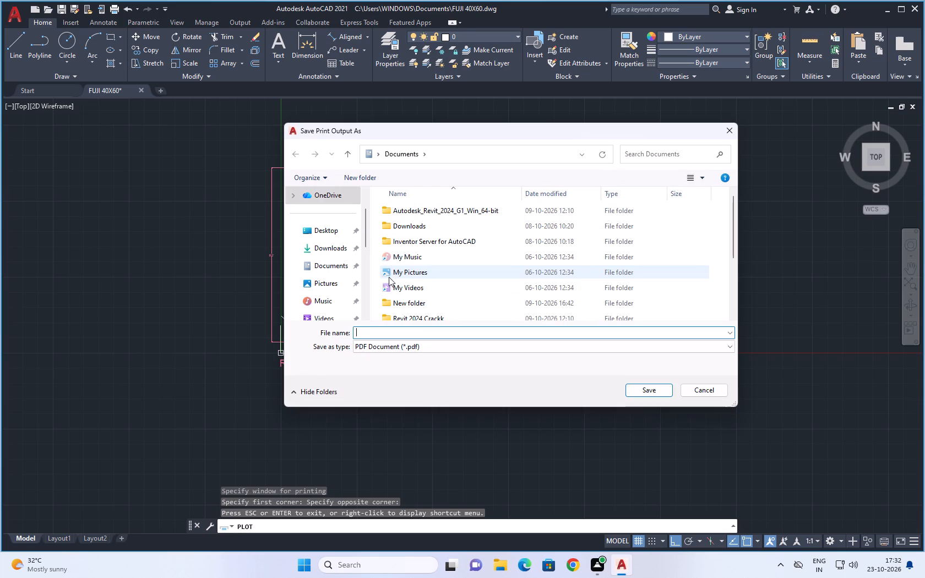
click(317, 263)
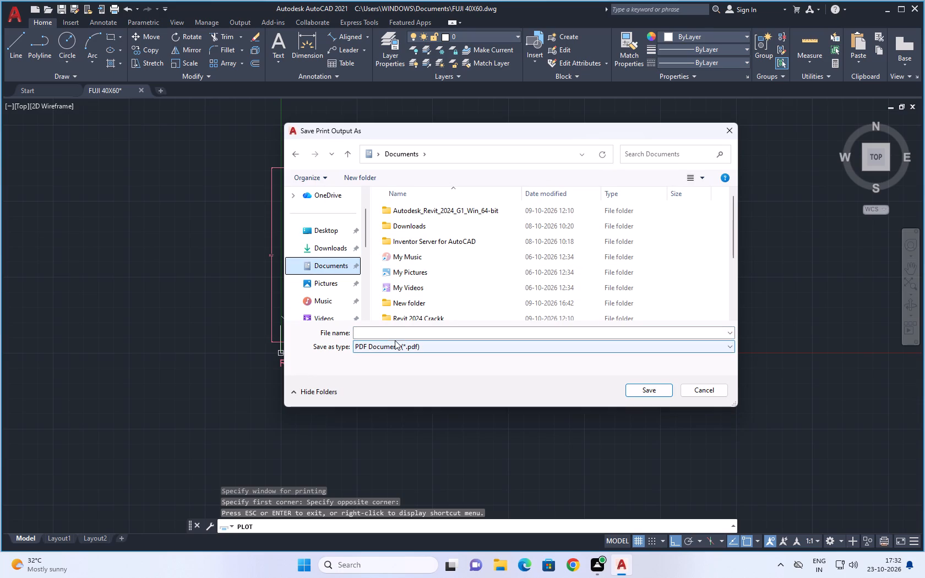
click(325, 264)
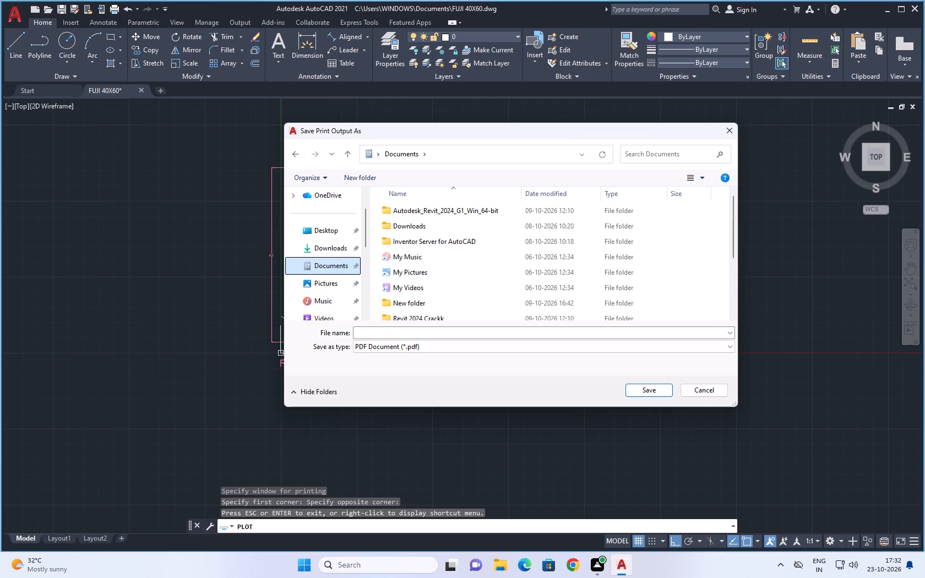
click(409, 331)
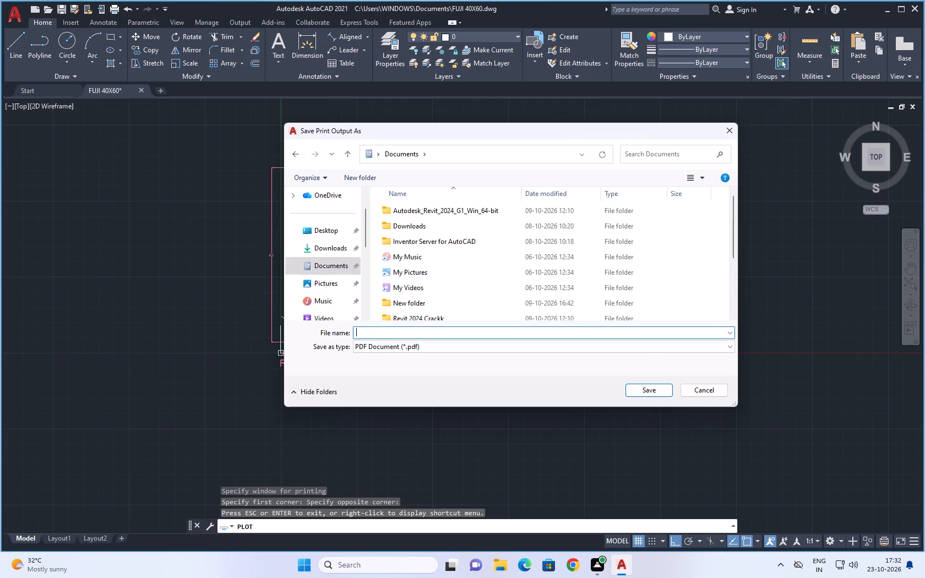
key(f)
text(UJI)
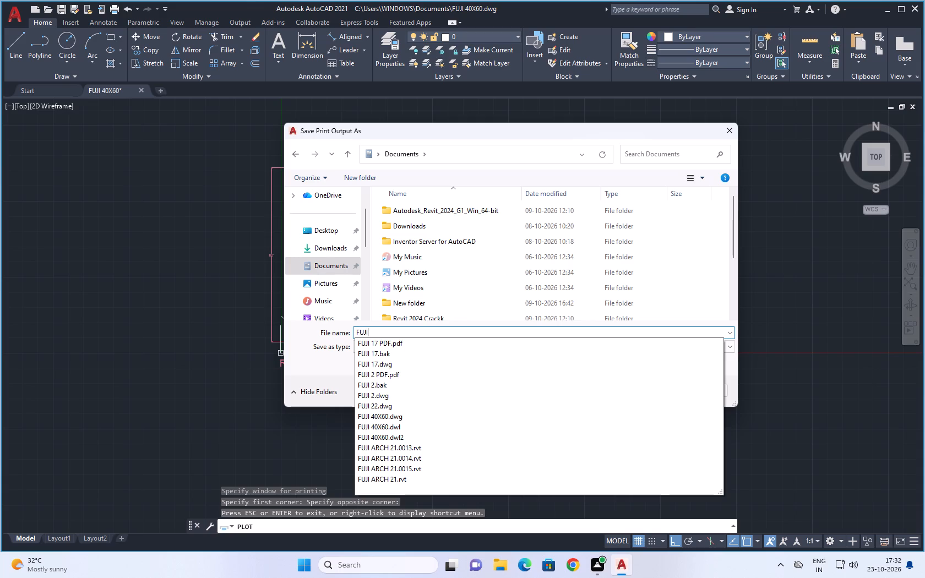
key(space)
text(40)
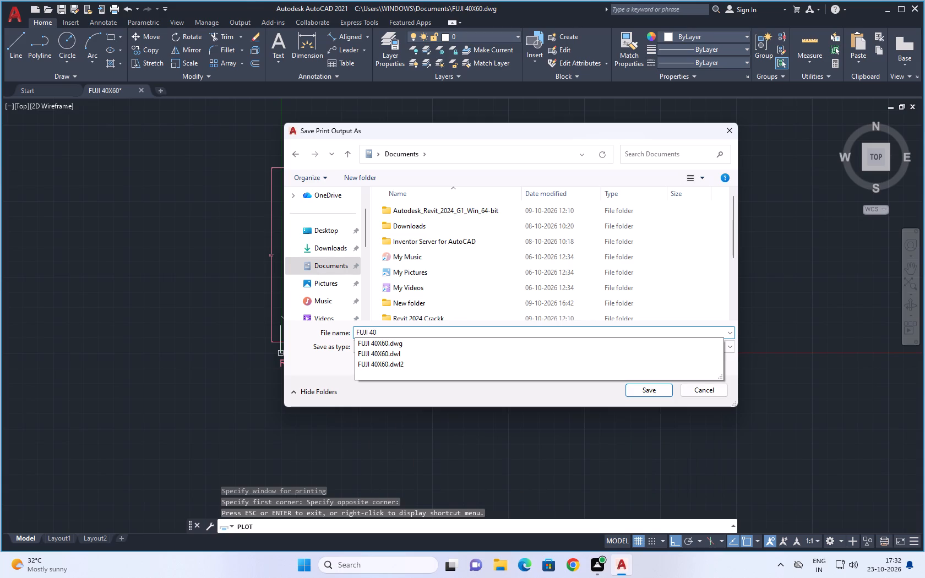
key(x)
text(60 PDF)
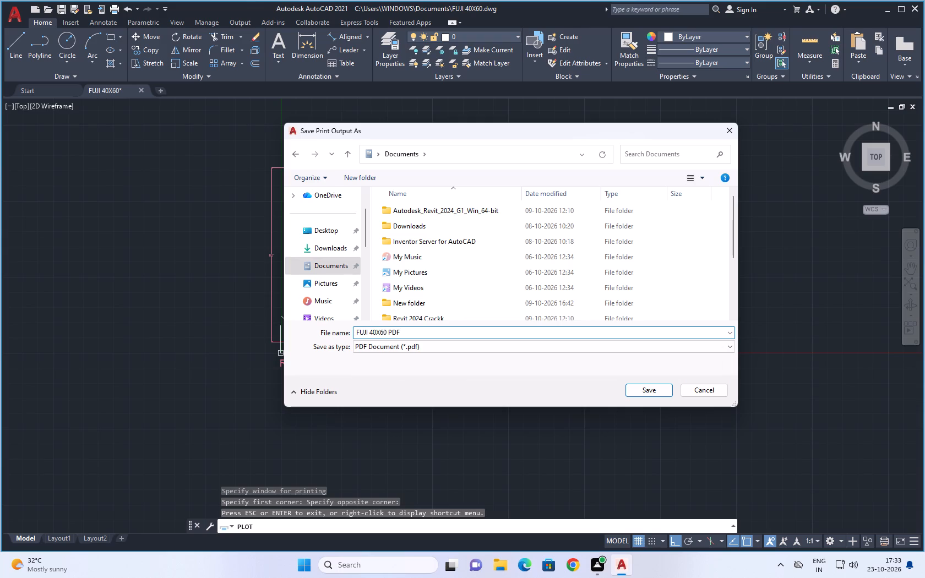
click(659, 390)
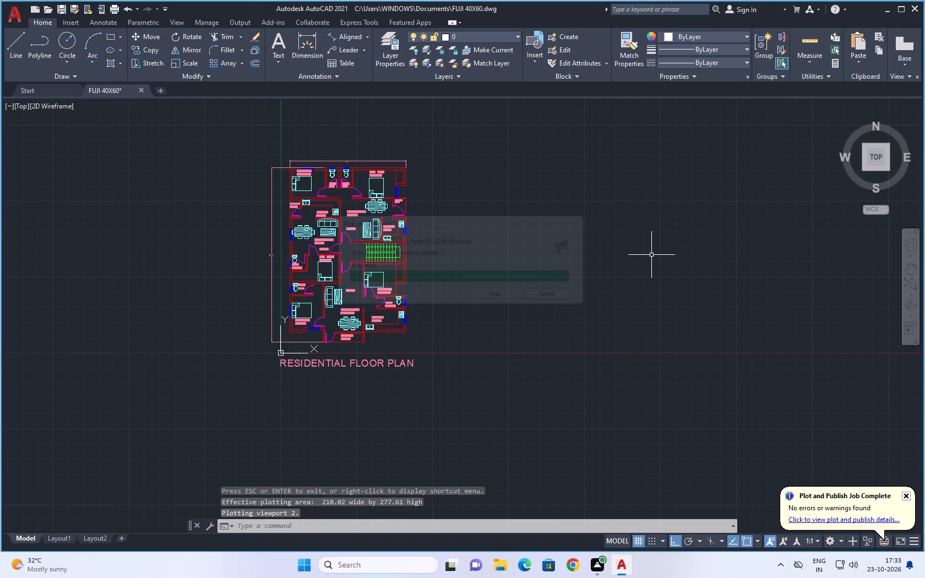
Save the FUJI 40X60 drawing.
scroll(451, 246, down, 1)
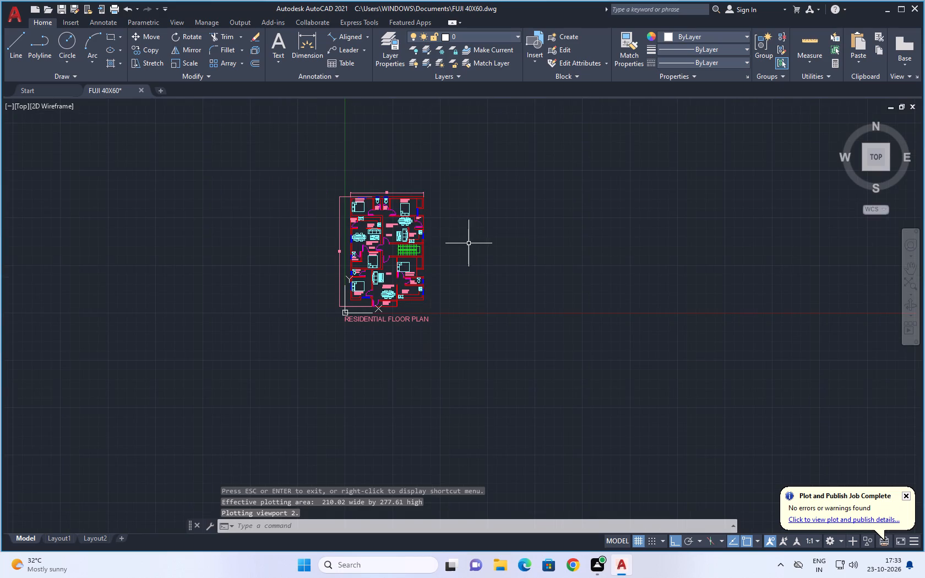
middle_drag(469, 242, 554, 252)
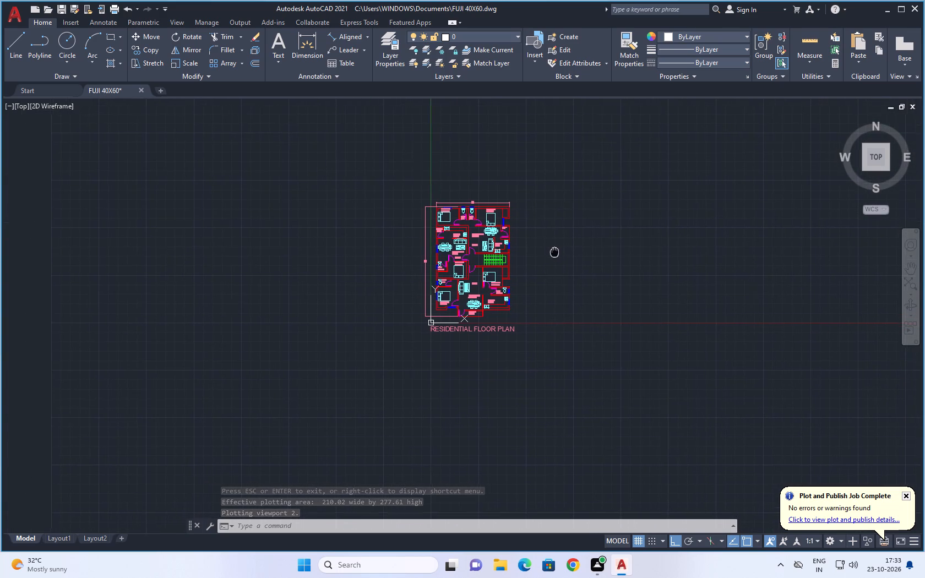
middle_drag(554, 252, 554, 253)
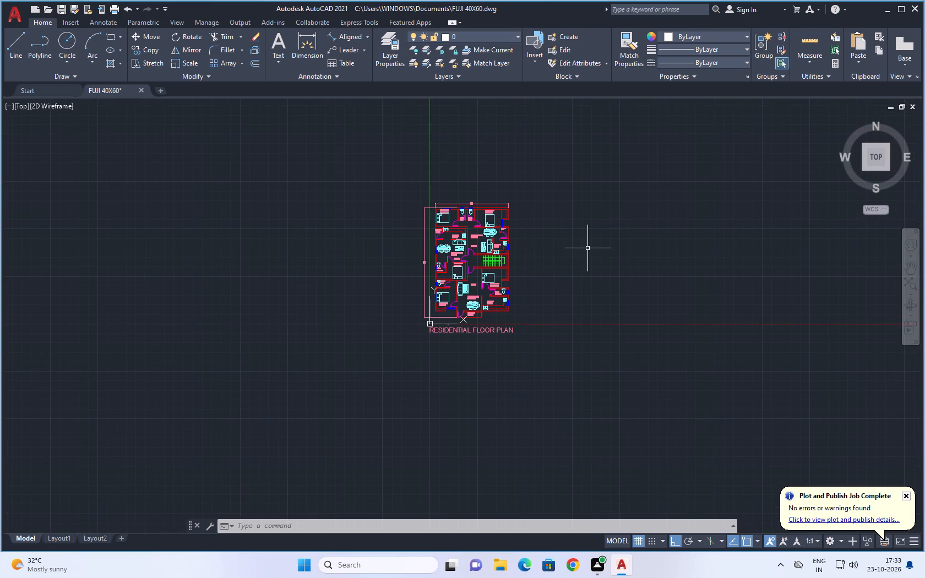
key(ctrl+s)
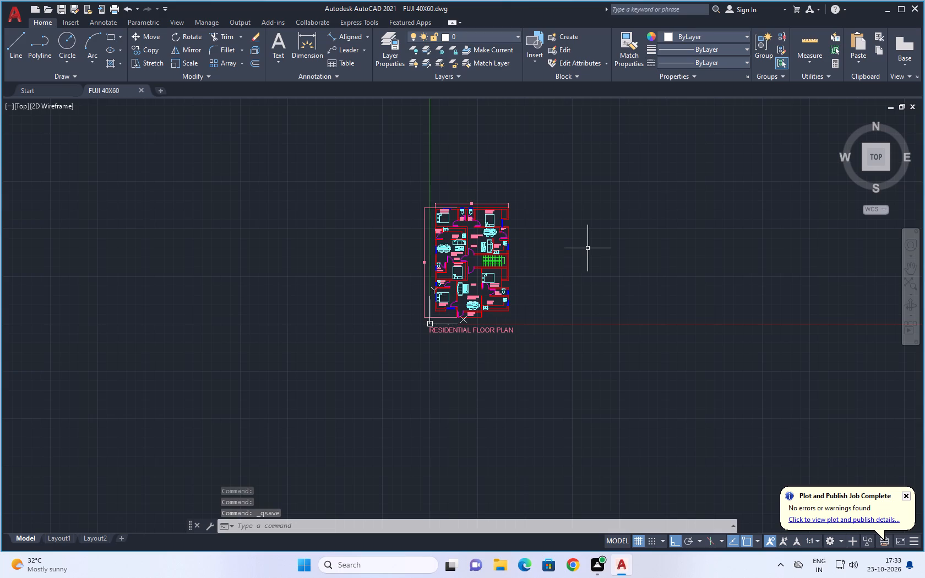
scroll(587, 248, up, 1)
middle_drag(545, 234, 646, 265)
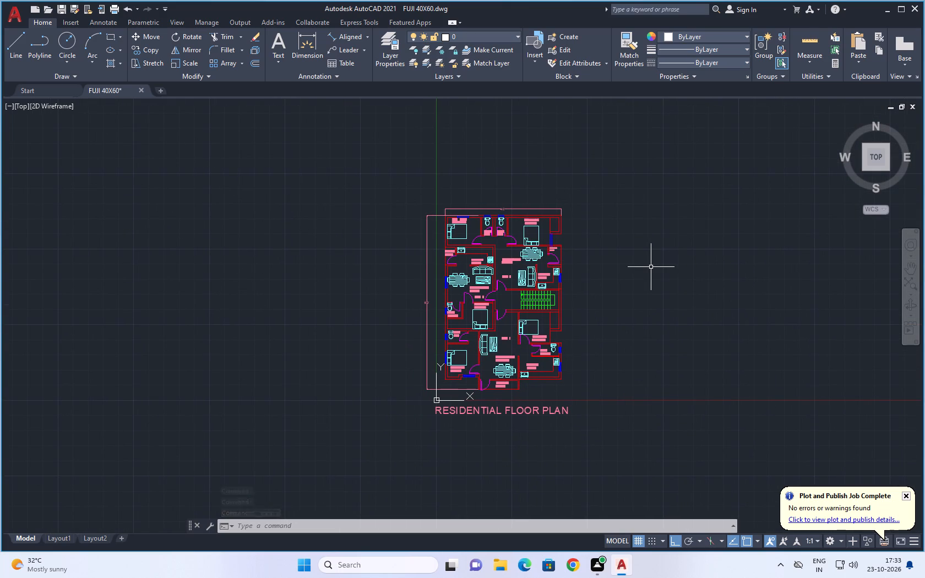
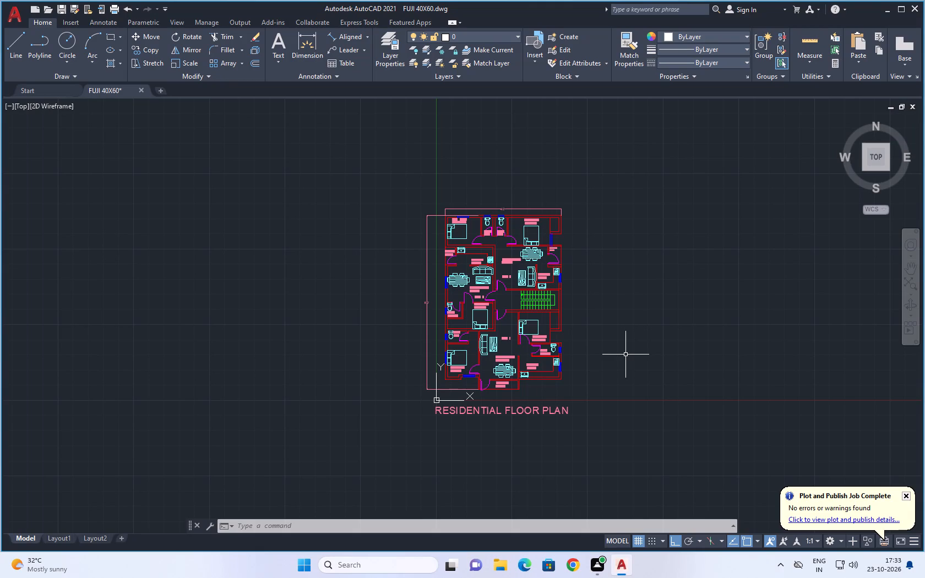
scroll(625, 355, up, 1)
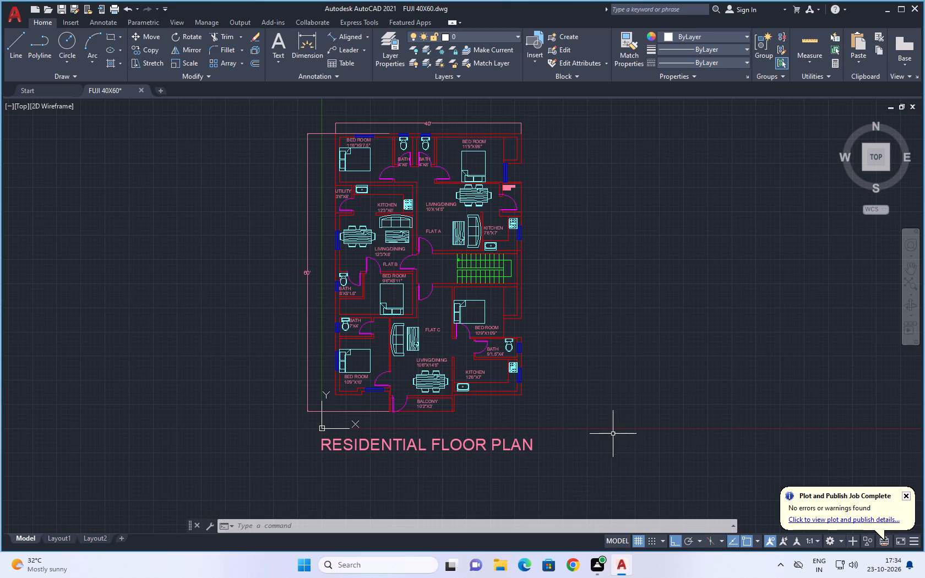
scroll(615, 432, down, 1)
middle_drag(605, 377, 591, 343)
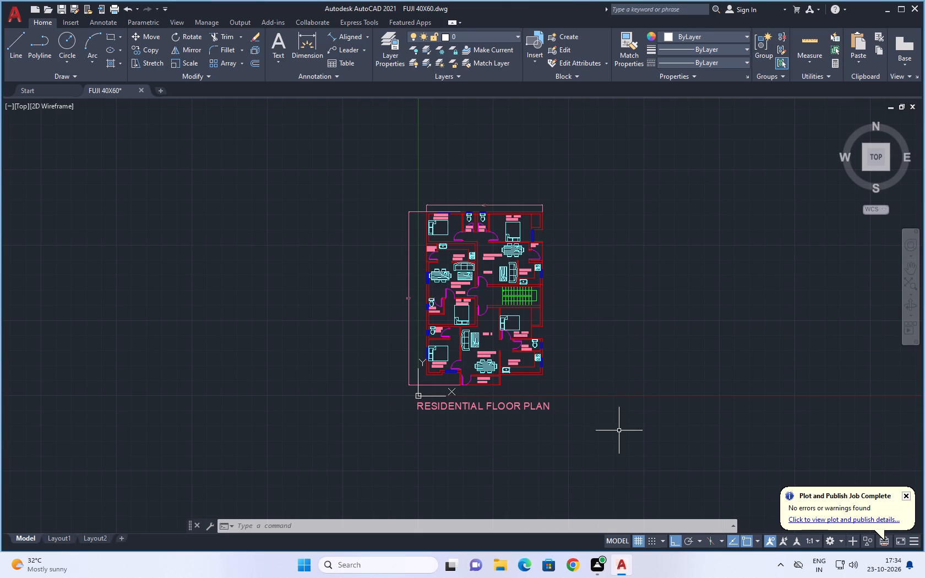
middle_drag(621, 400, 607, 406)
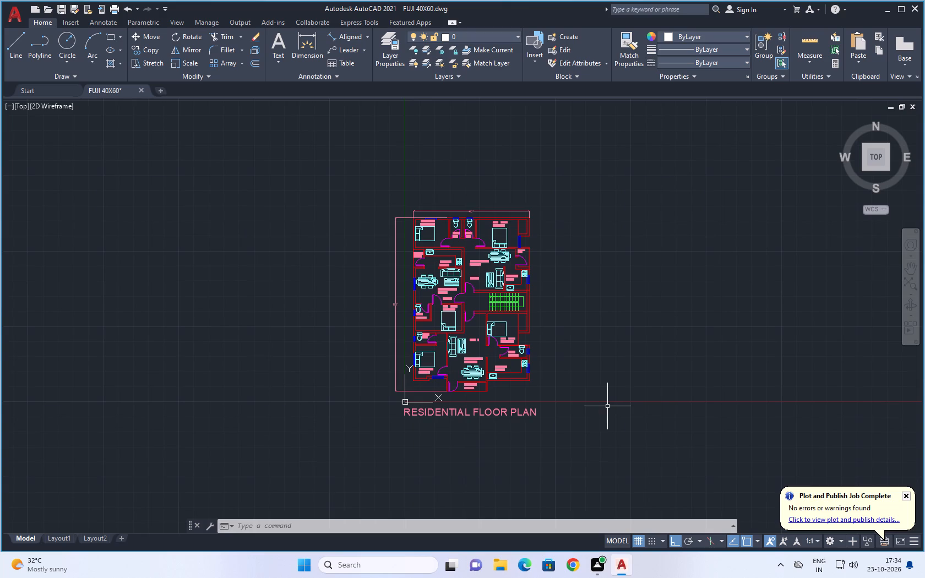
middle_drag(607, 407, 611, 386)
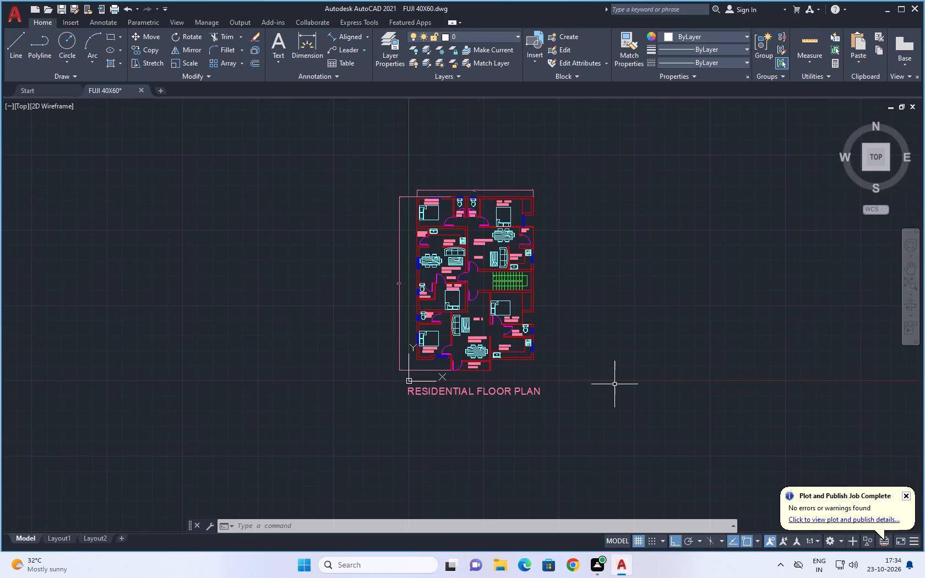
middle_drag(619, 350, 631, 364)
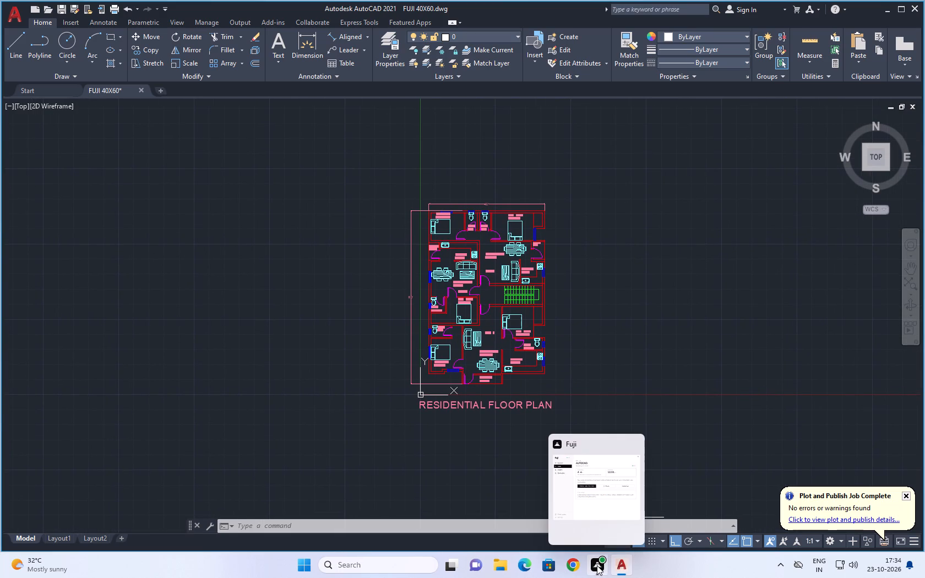